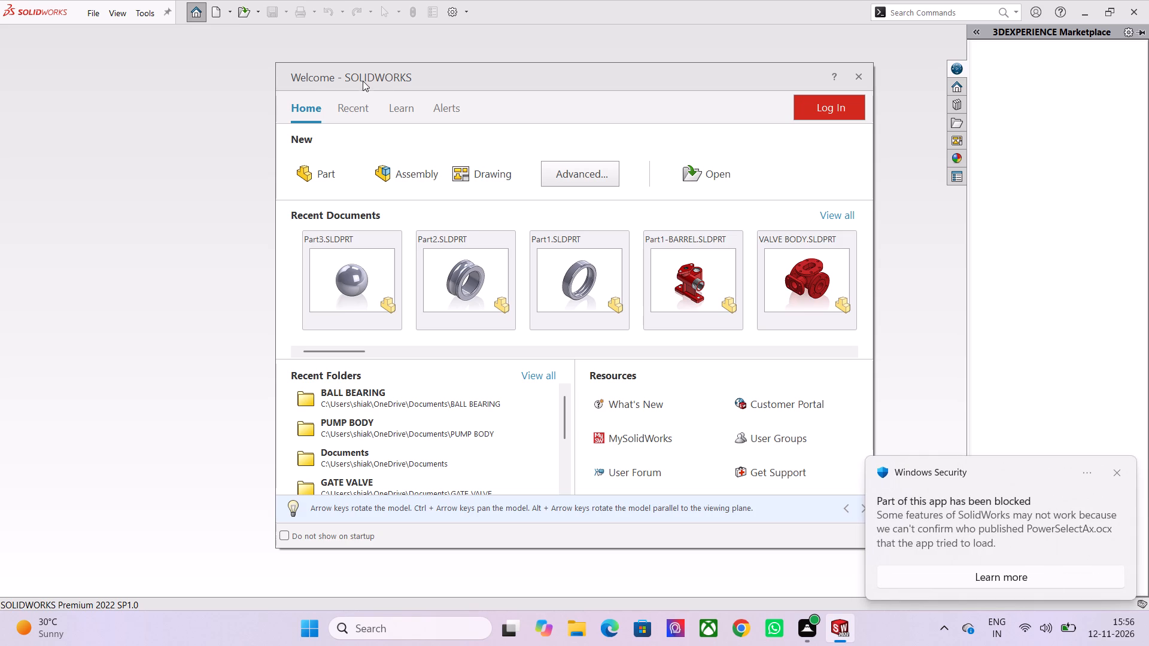
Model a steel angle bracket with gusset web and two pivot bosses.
Dismiss the welcome window and create a new part document.
click(861, 77)
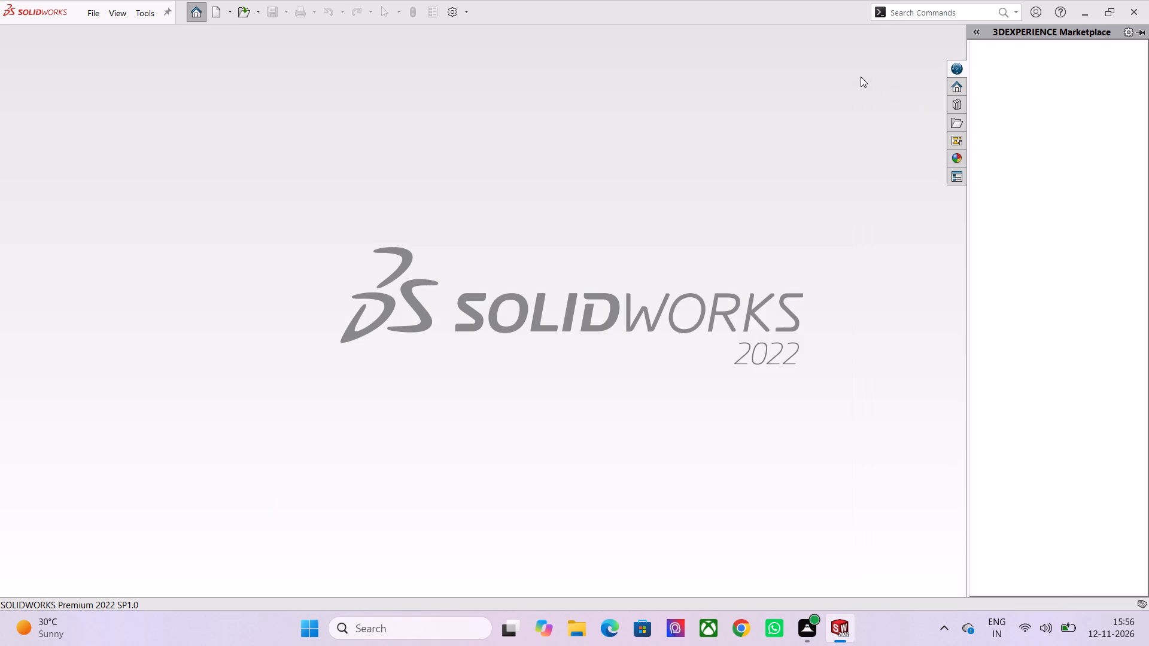
click(87, 20)
click(113, 36)
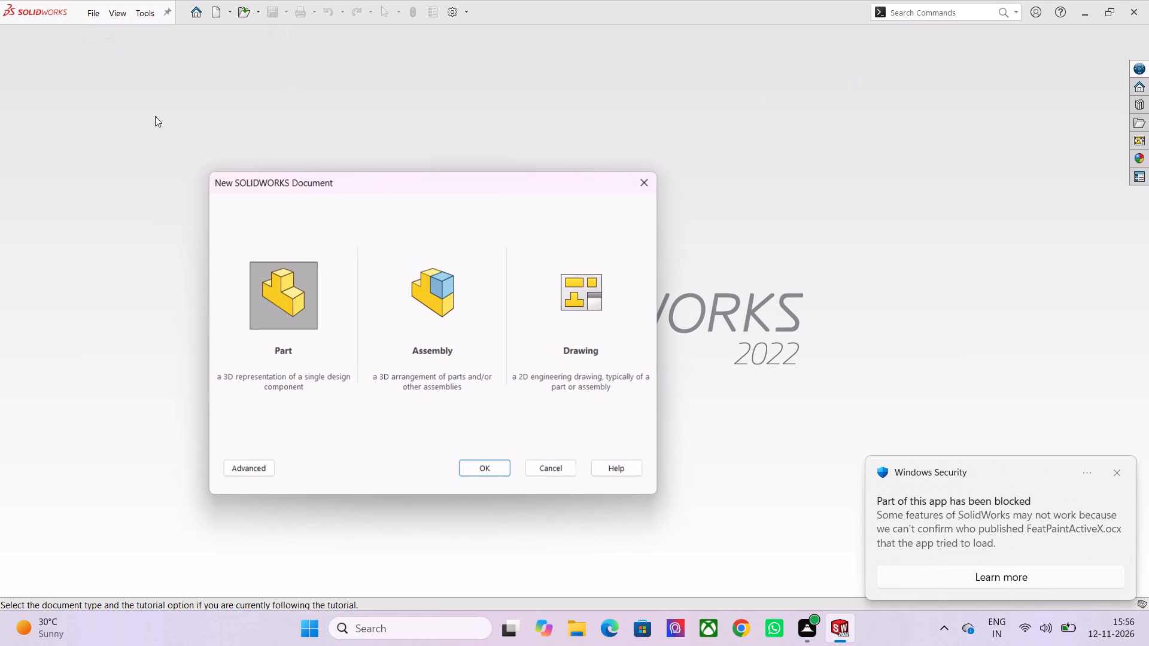
double_click(288, 284)
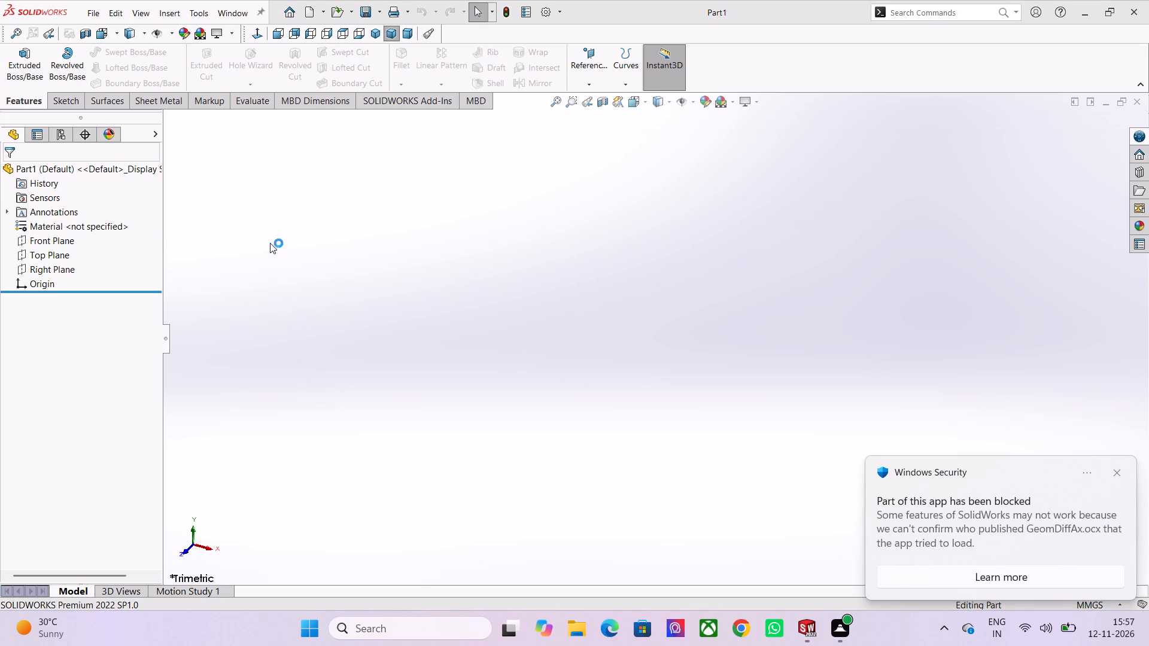
Start a sketch on the Front Plane and draw a center rectangle about 147 mm by 89 mm, centred on the origin.
click(54, 241)
click(60, 228)
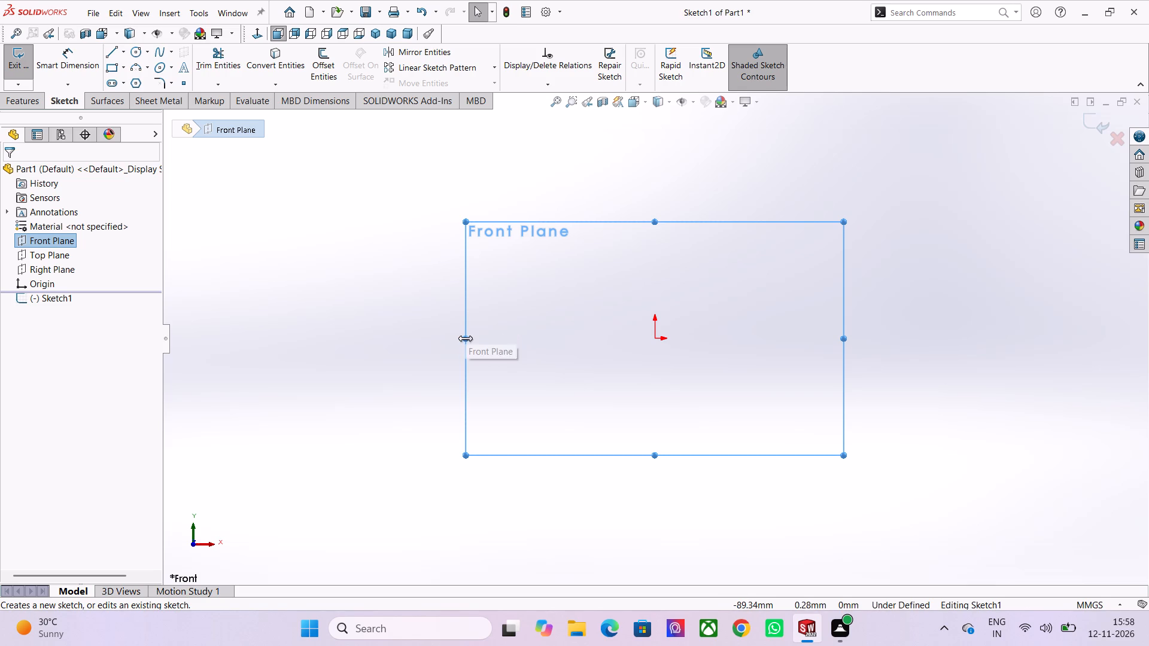
click(124, 70)
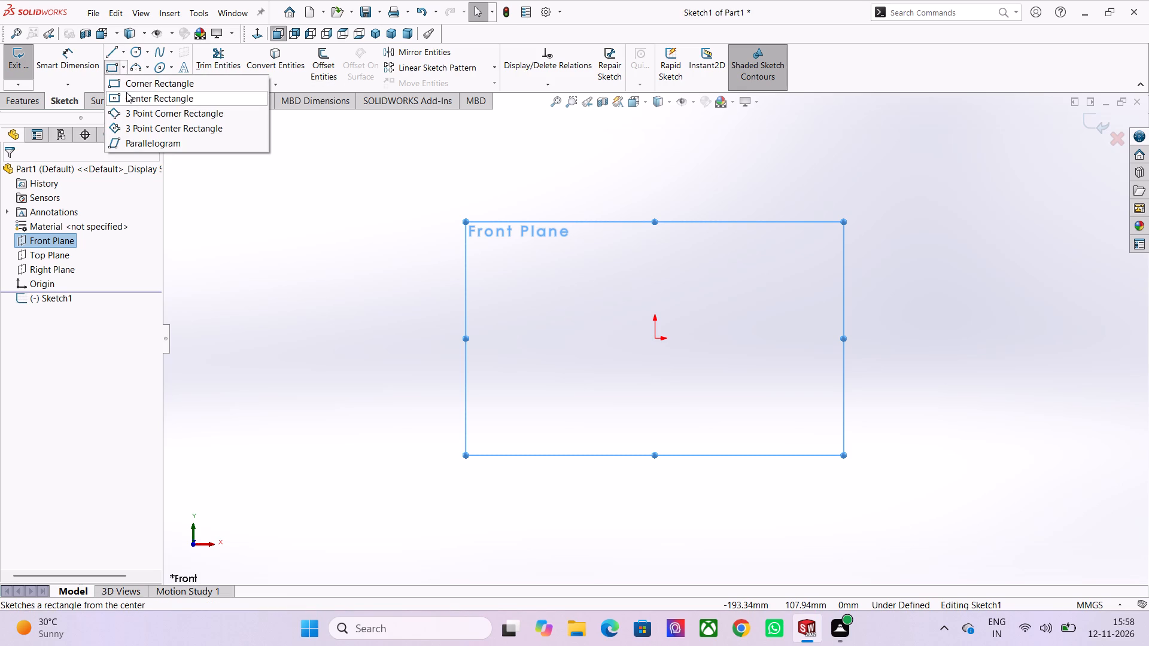
click(129, 99)
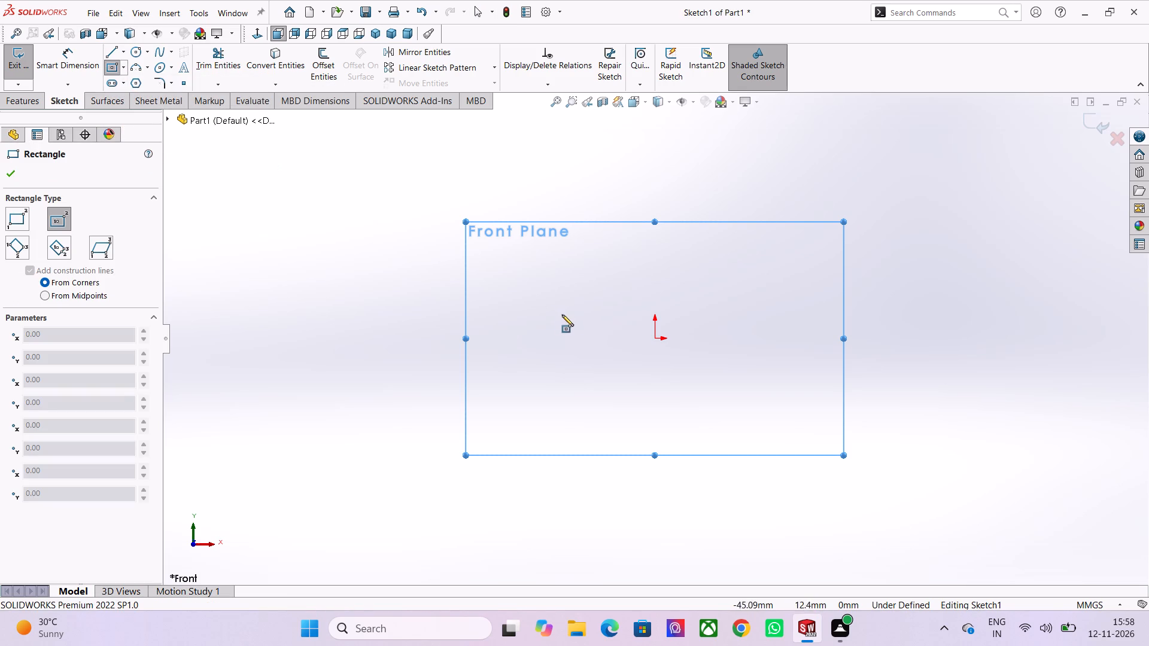
click(654, 338)
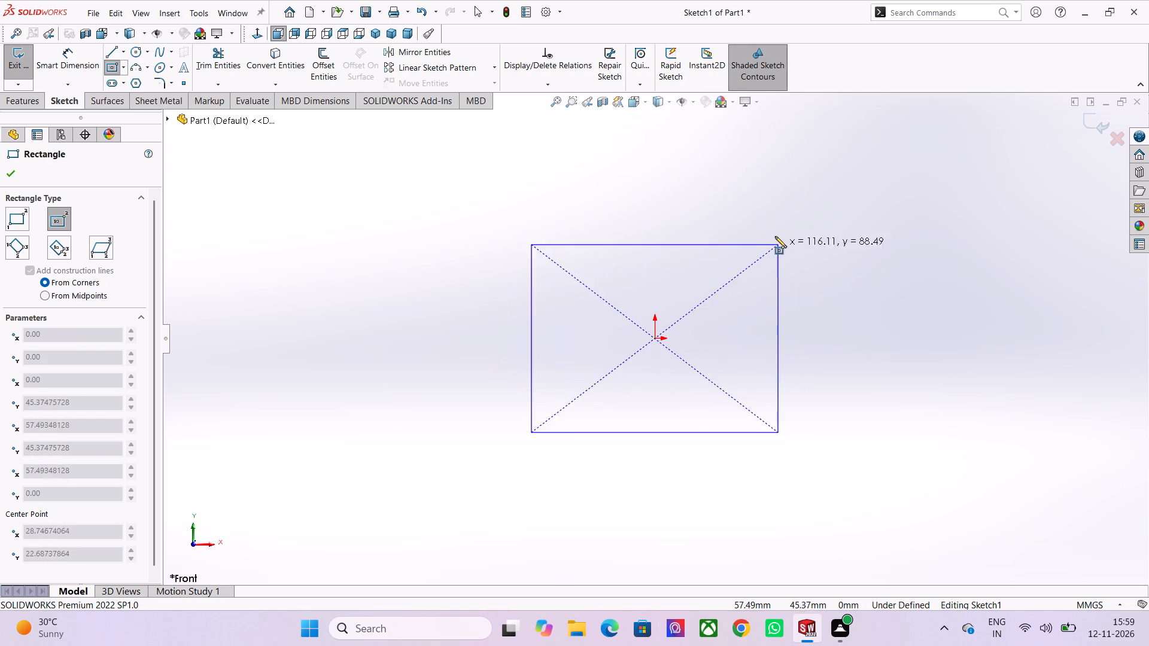
click(810, 244)
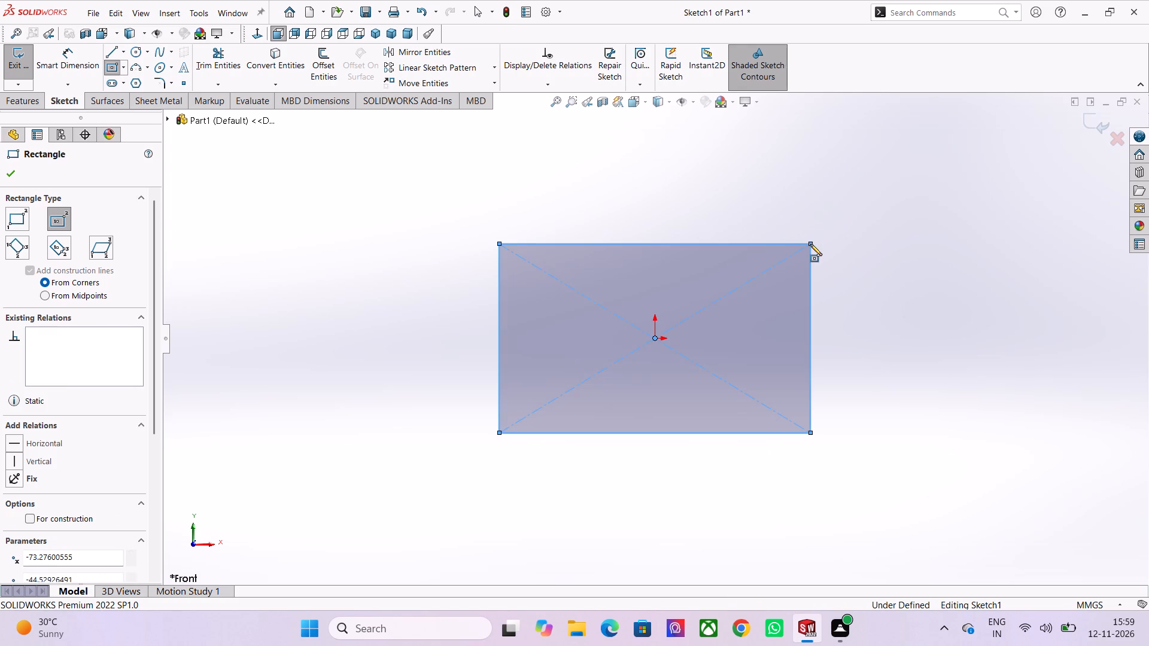
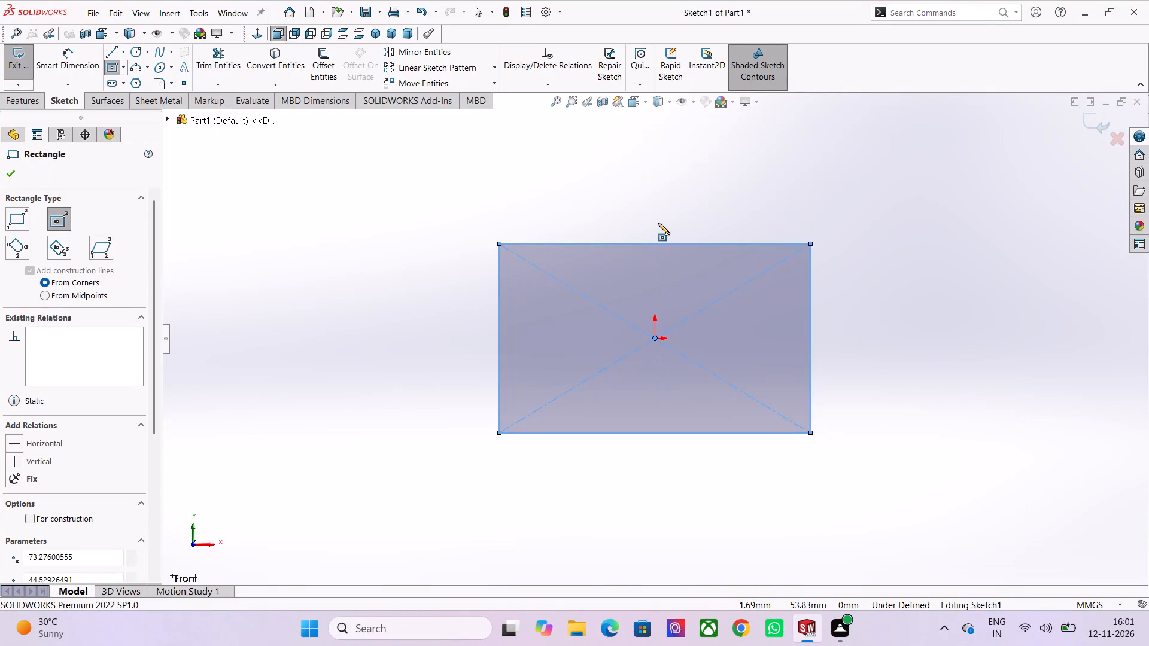
Dimension the center rectangle to 140 mm wide and 85 mm high.
right_click(658, 223)
click(679, 234)
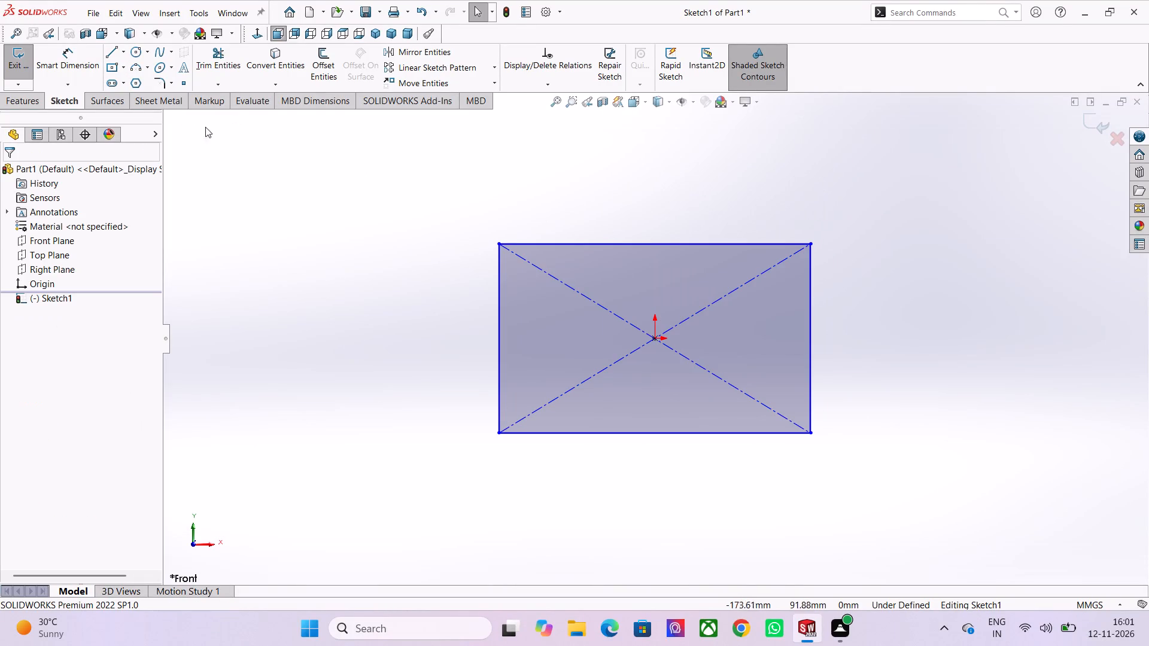
click(65, 58)
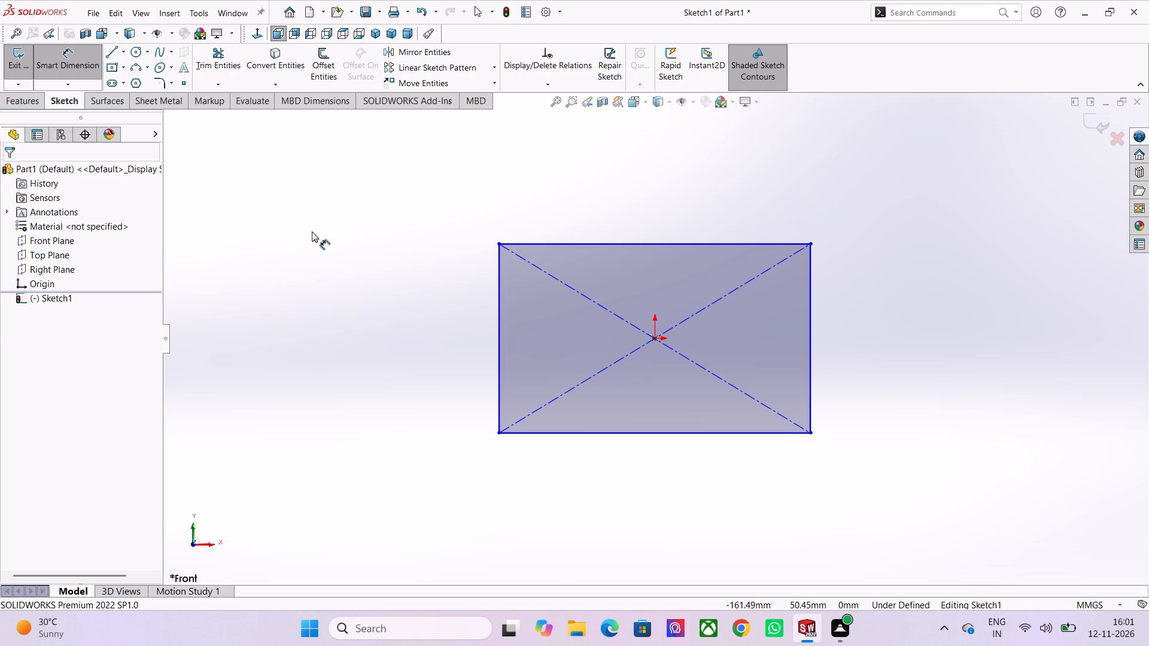
click(642, 245)
click(642, 196)
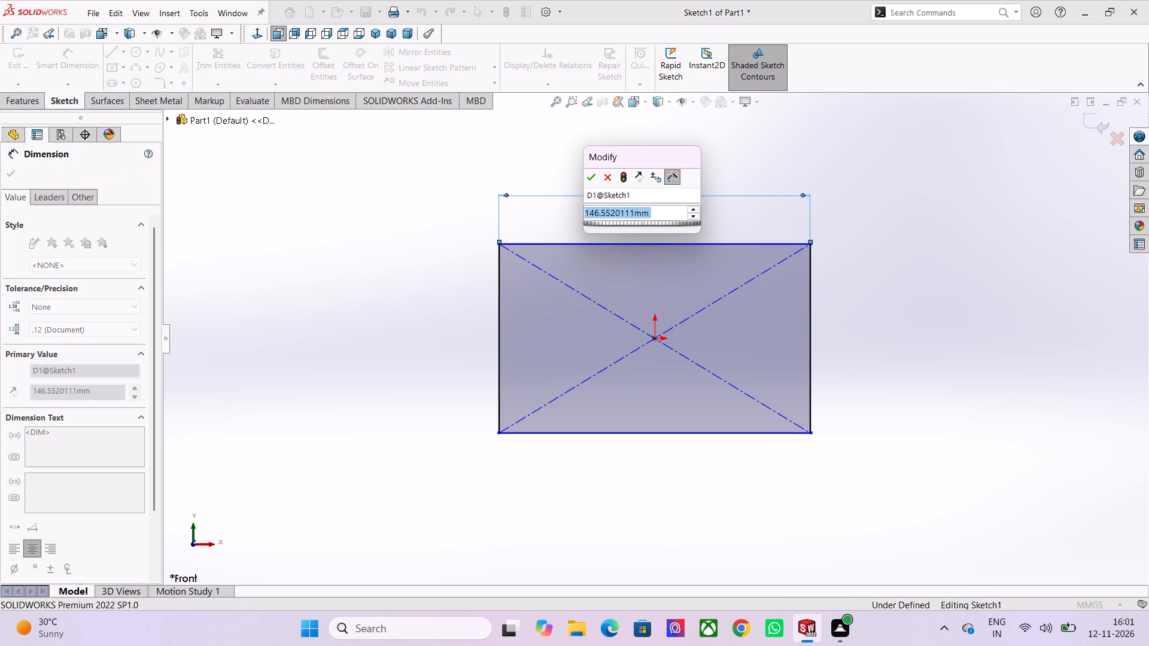
text(140)
key(Return)
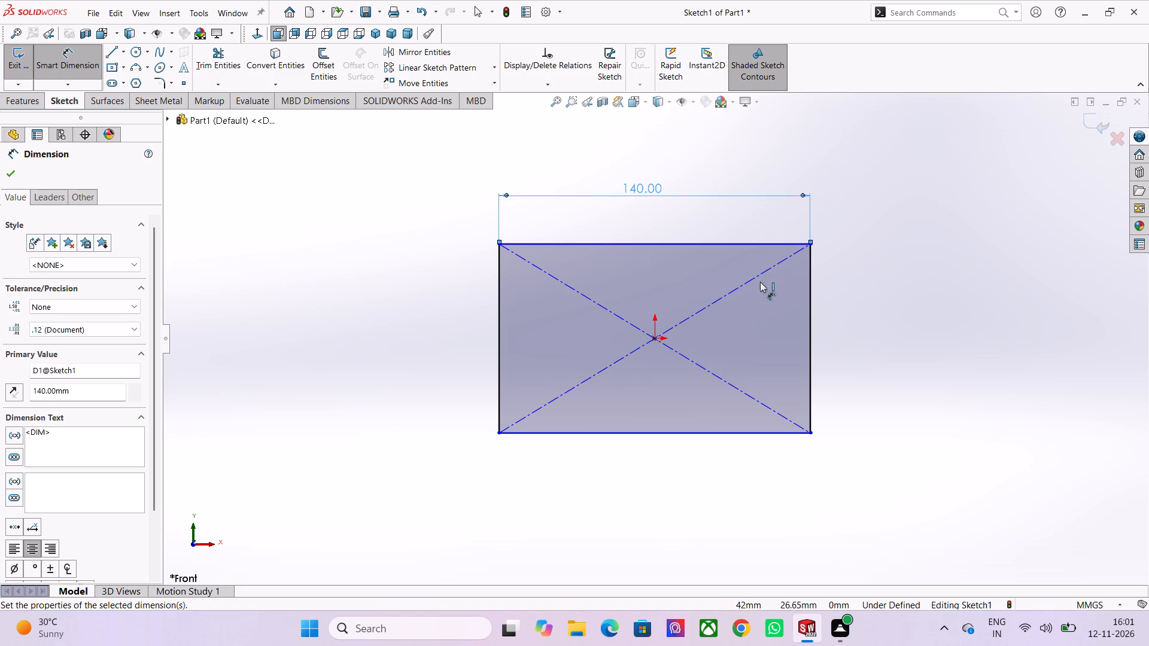
click(811, 300)
click(868, 286)
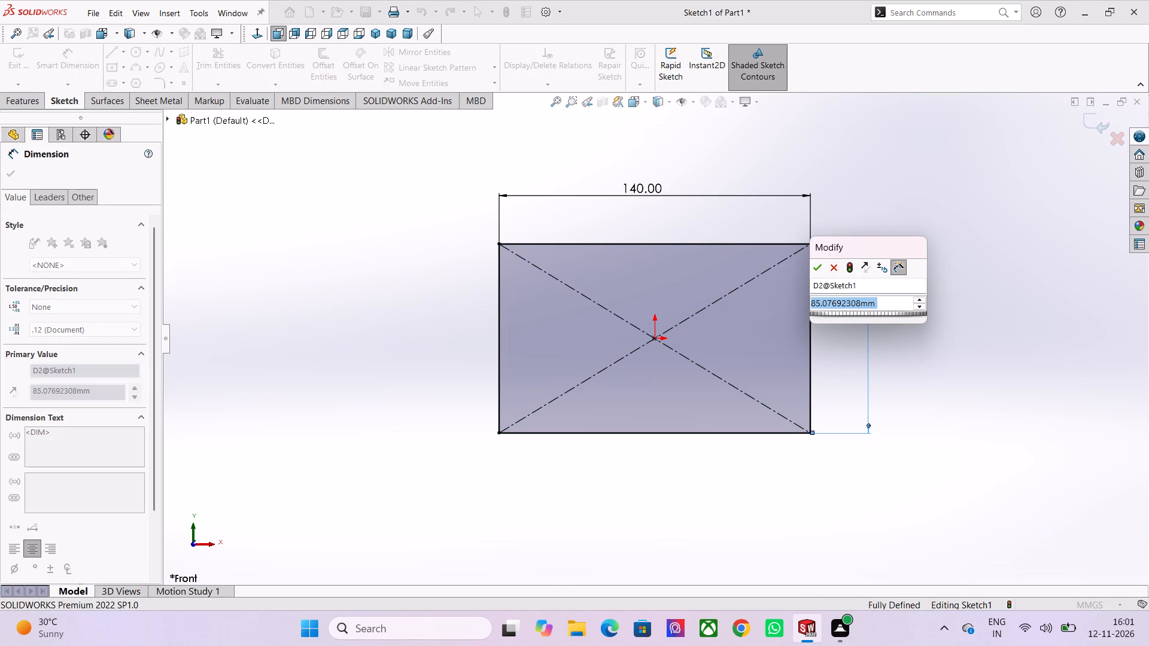
text(85)
key(Return)
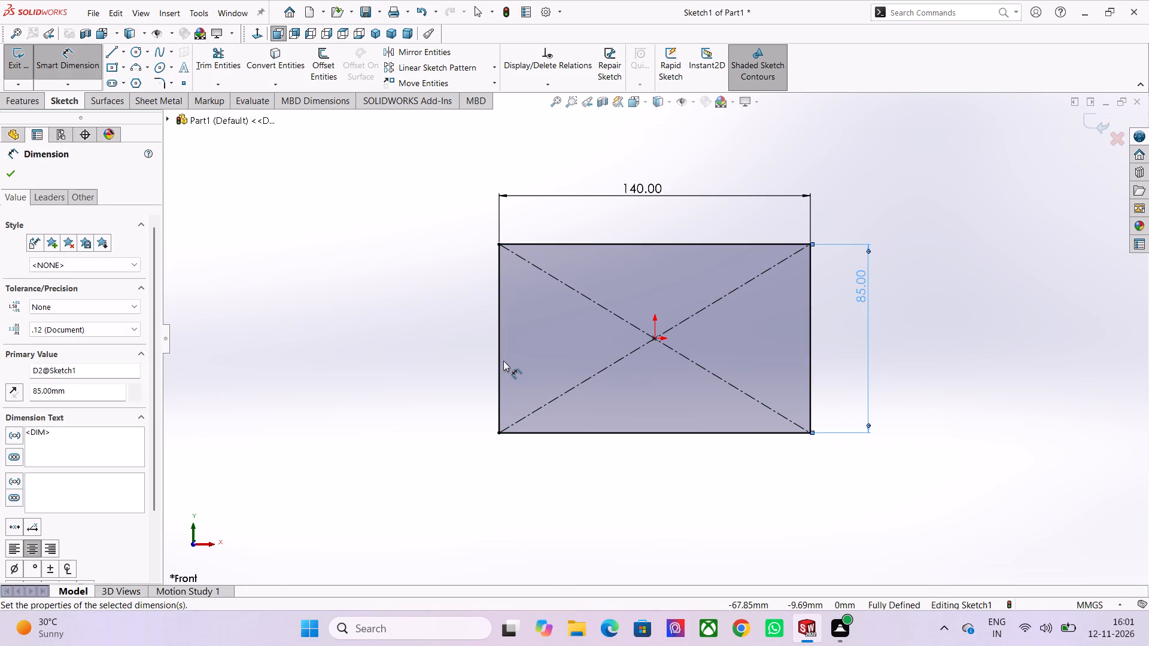
click(14, 181)
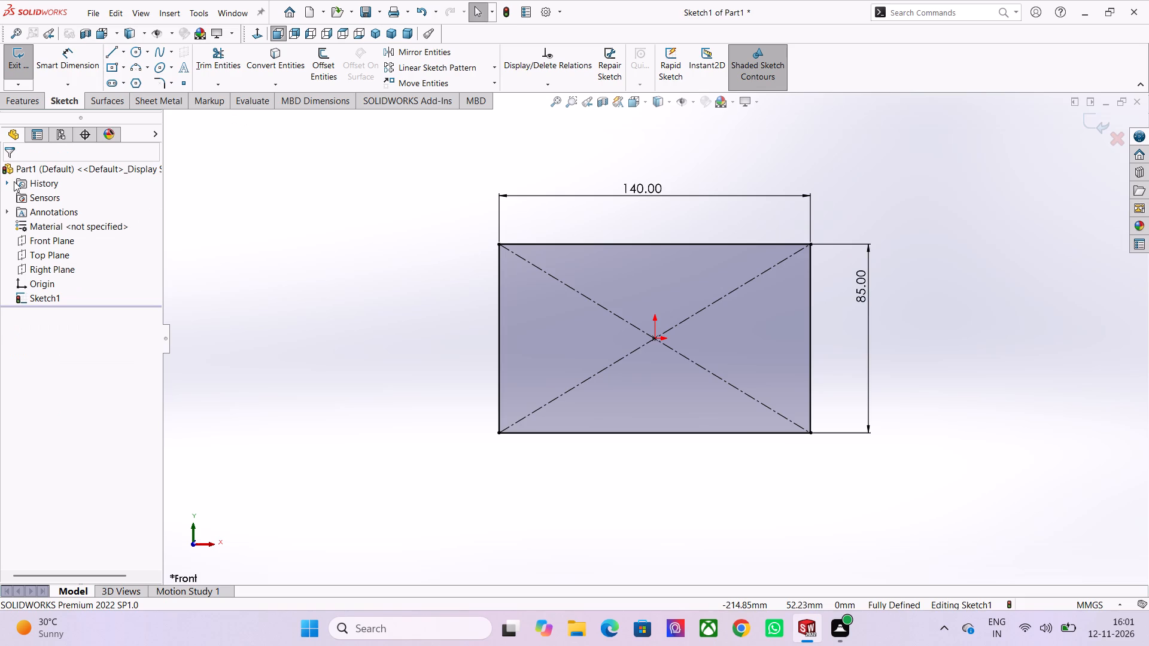
Extrude the rectangle sketch as a blind boss 18 mm deep.
scroll(535, 256, down, 1)
middle_drag(513, 423, 594, 352)
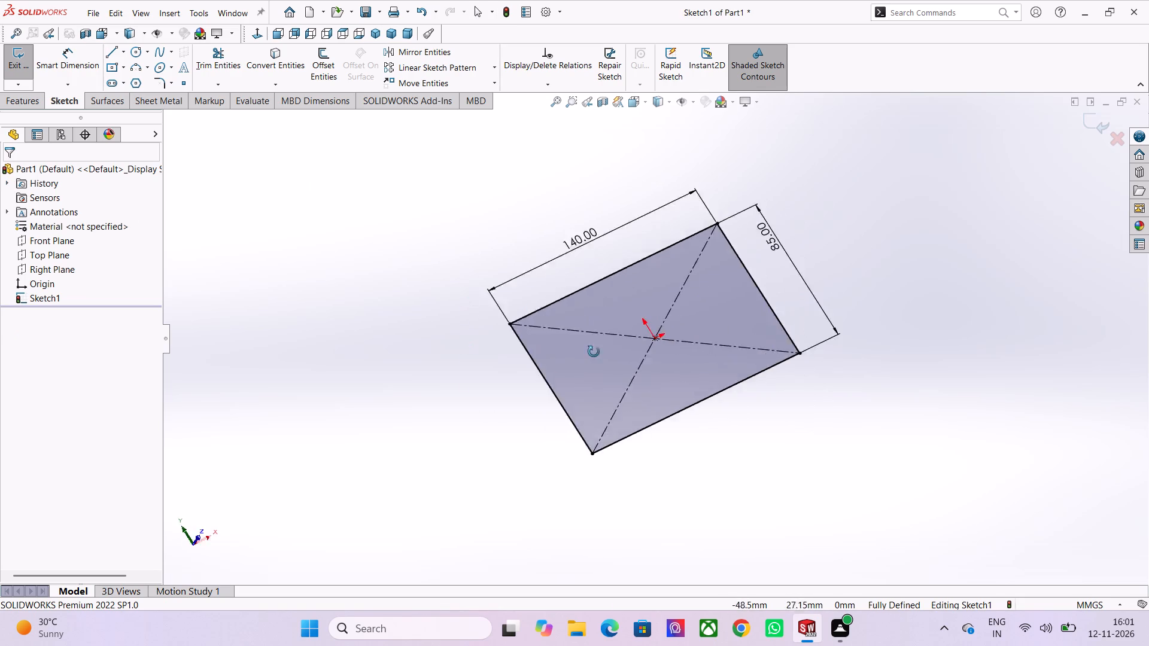
middle_drag(594, 352, 534, 172)
click(24, 68)
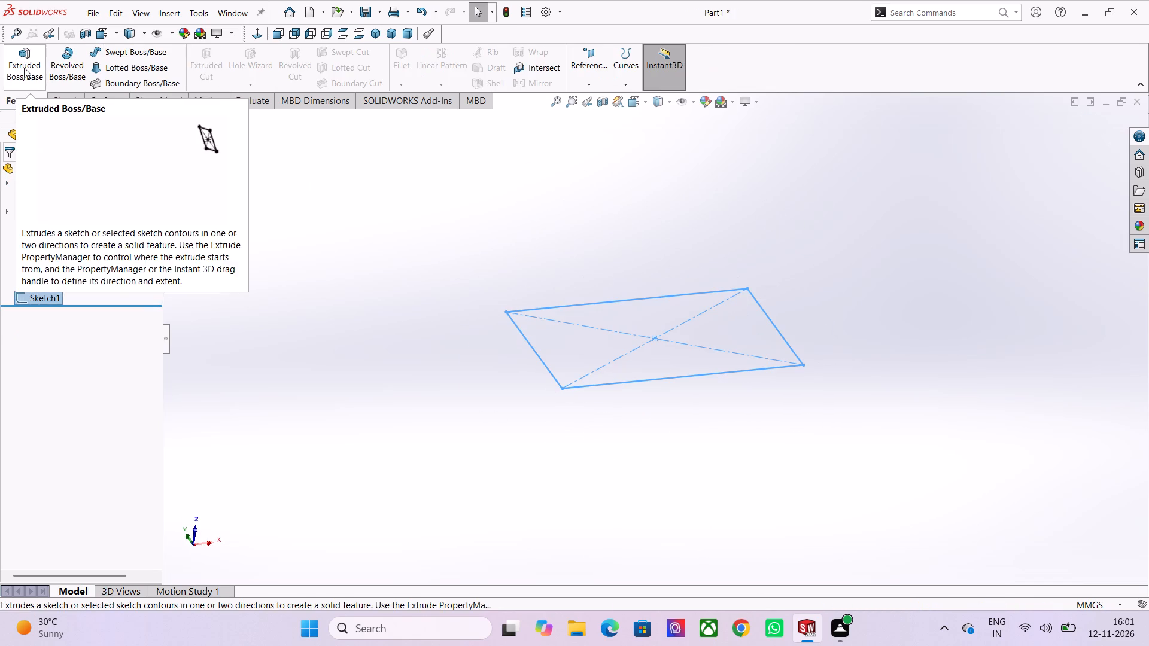
click(24, 68)
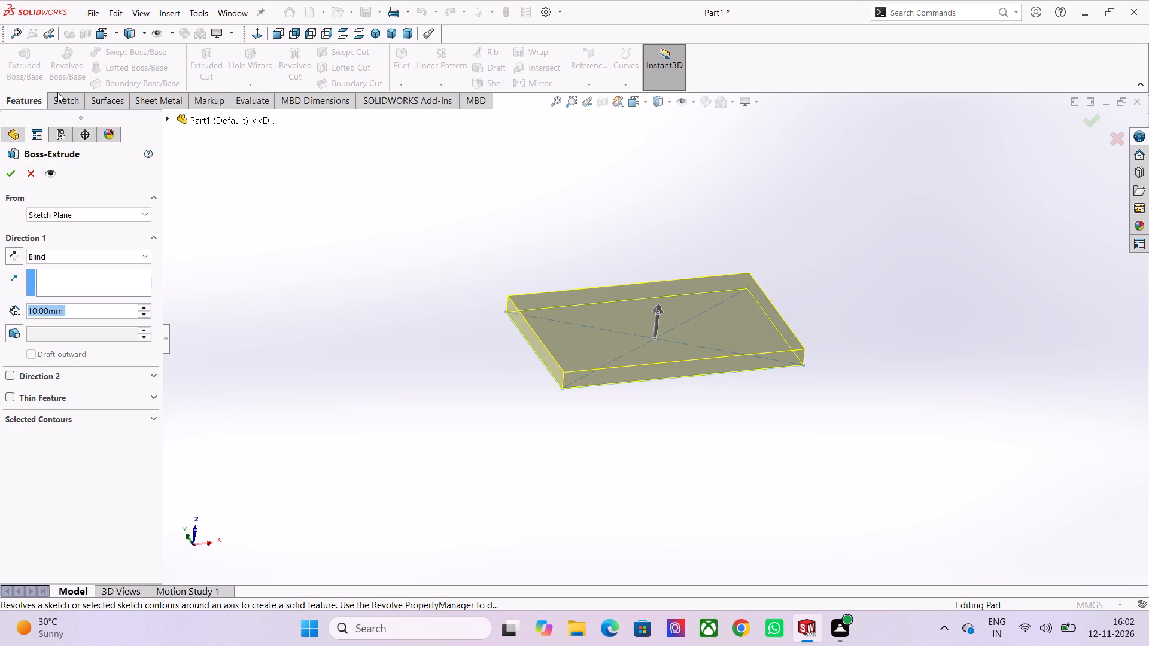
text(18)
key(Return)
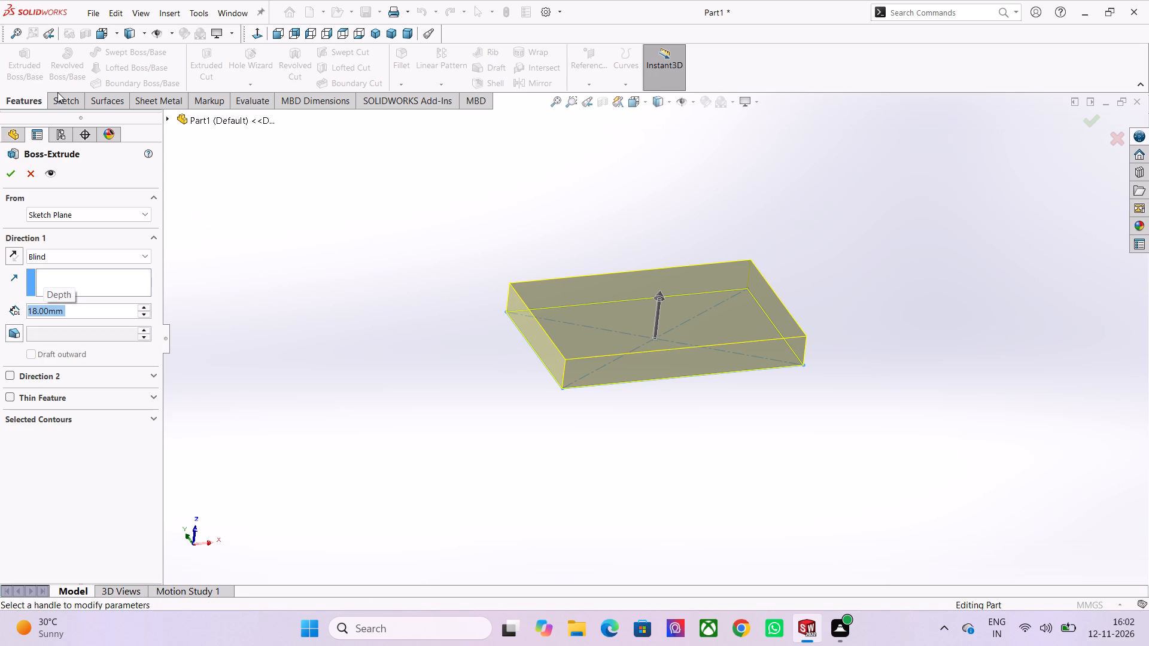
key(Return)
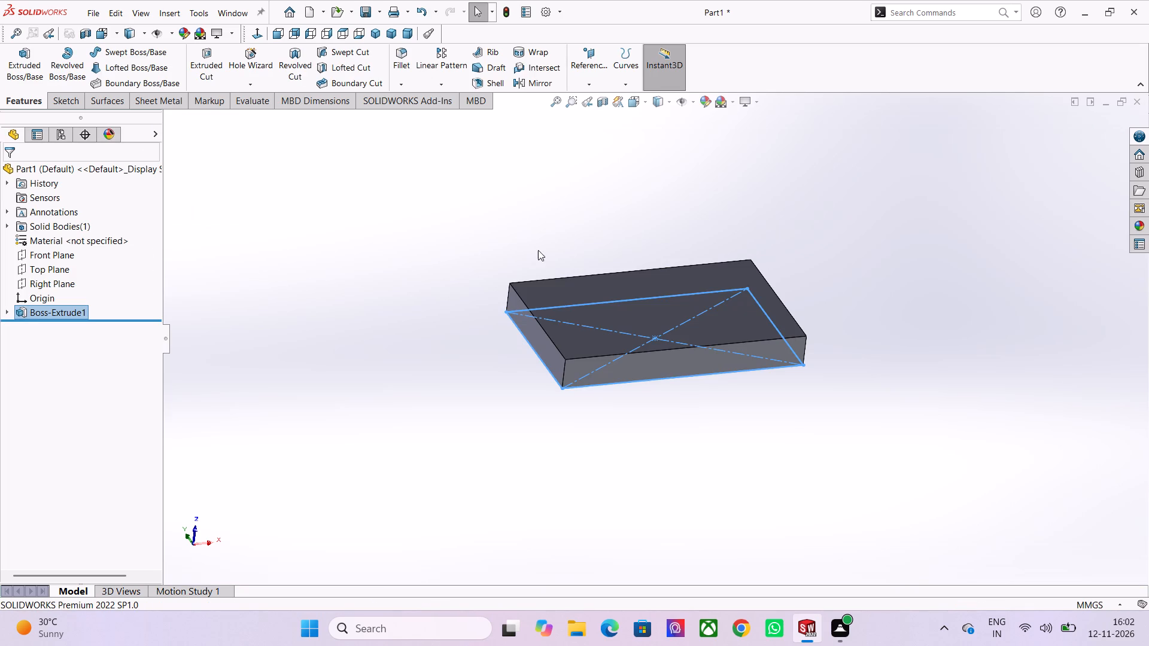
click(537, 231)
On the block's 85 by 18 mm end face, sketch a closed four-line rectangle about 9 by 59 mm along the edge through the origin.
middle_drag(497, 385, 528, 339)
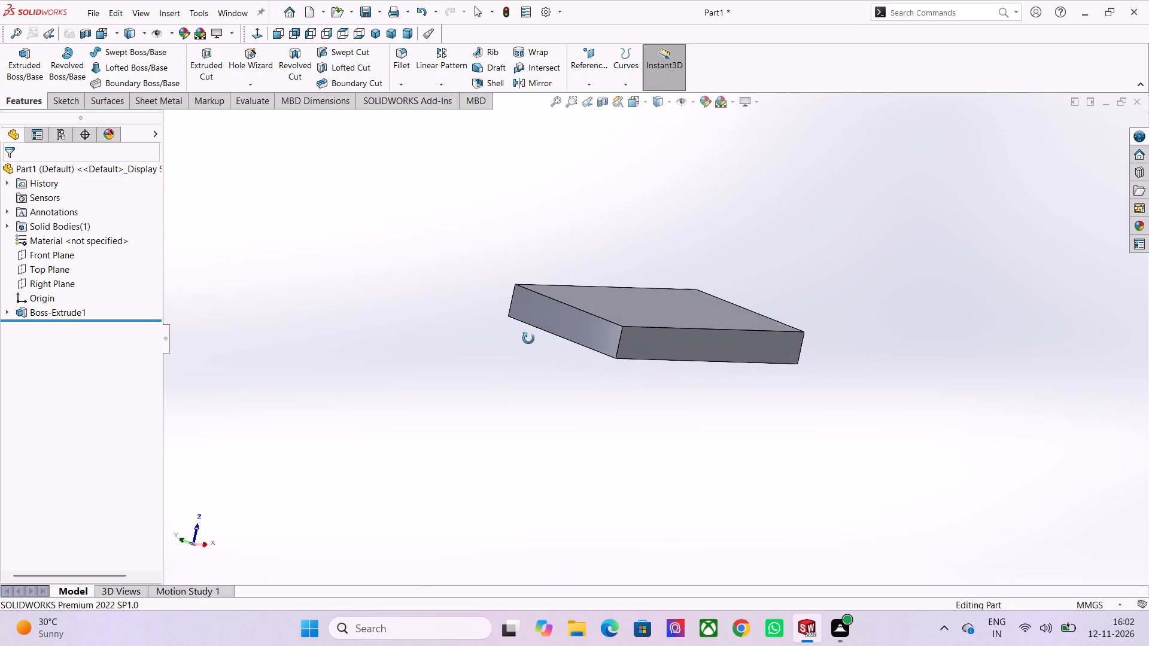
middle_drag(528, 339, 491, 322)
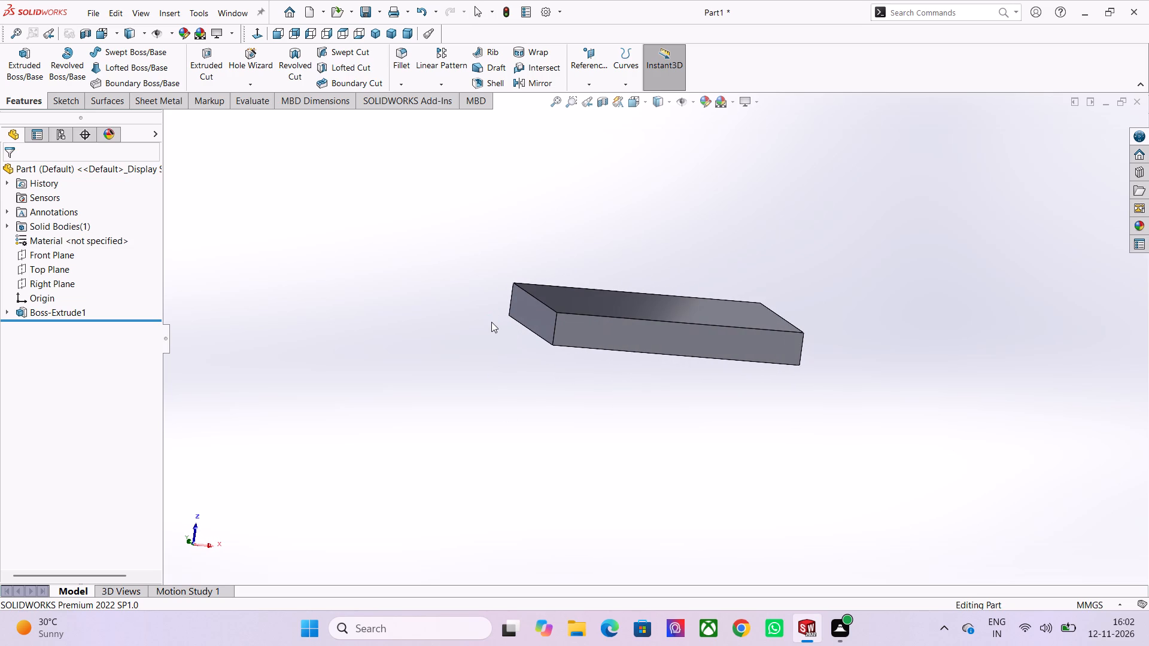
click(538, 309)
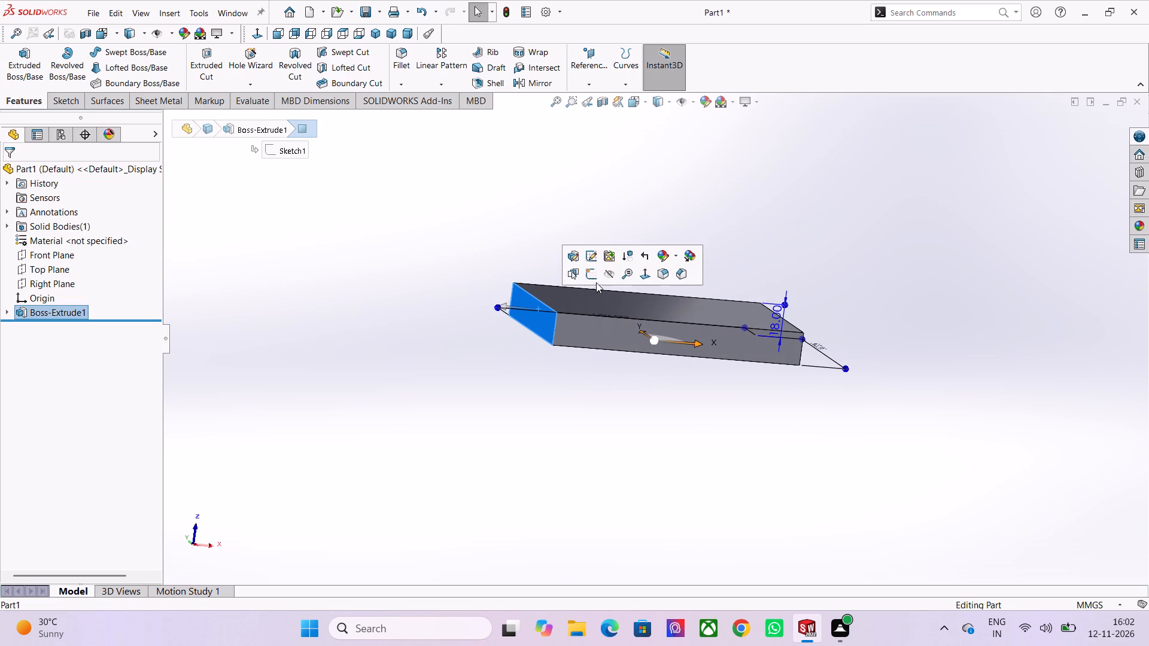
click(590, 278)
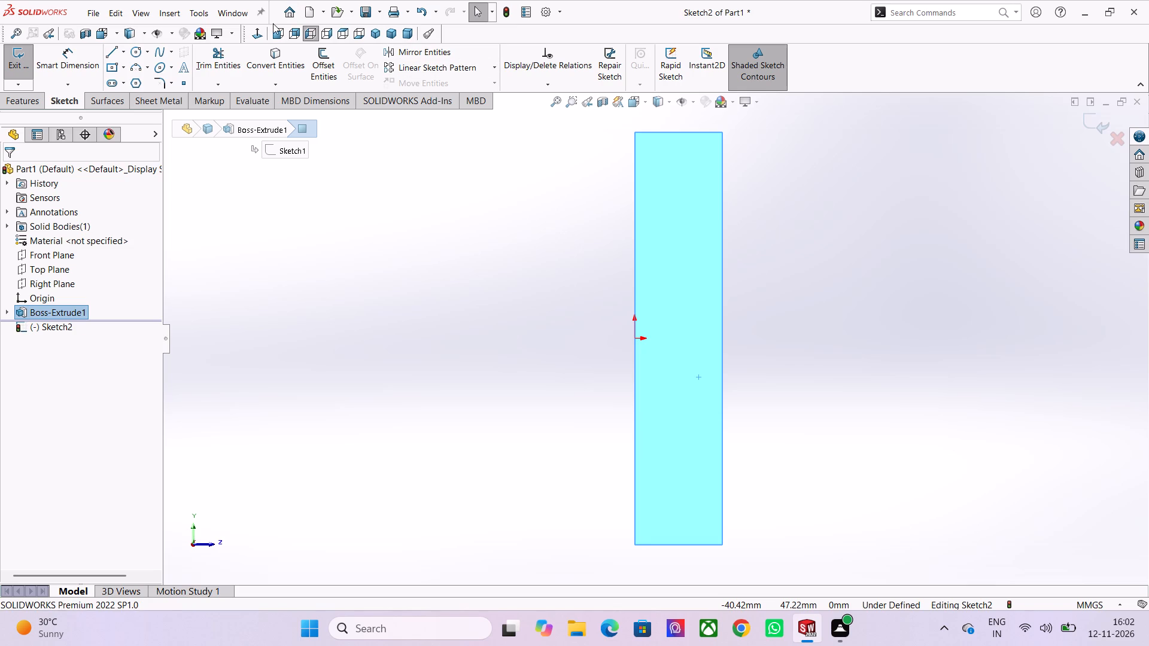
click(259, 30)
click(259, 30)
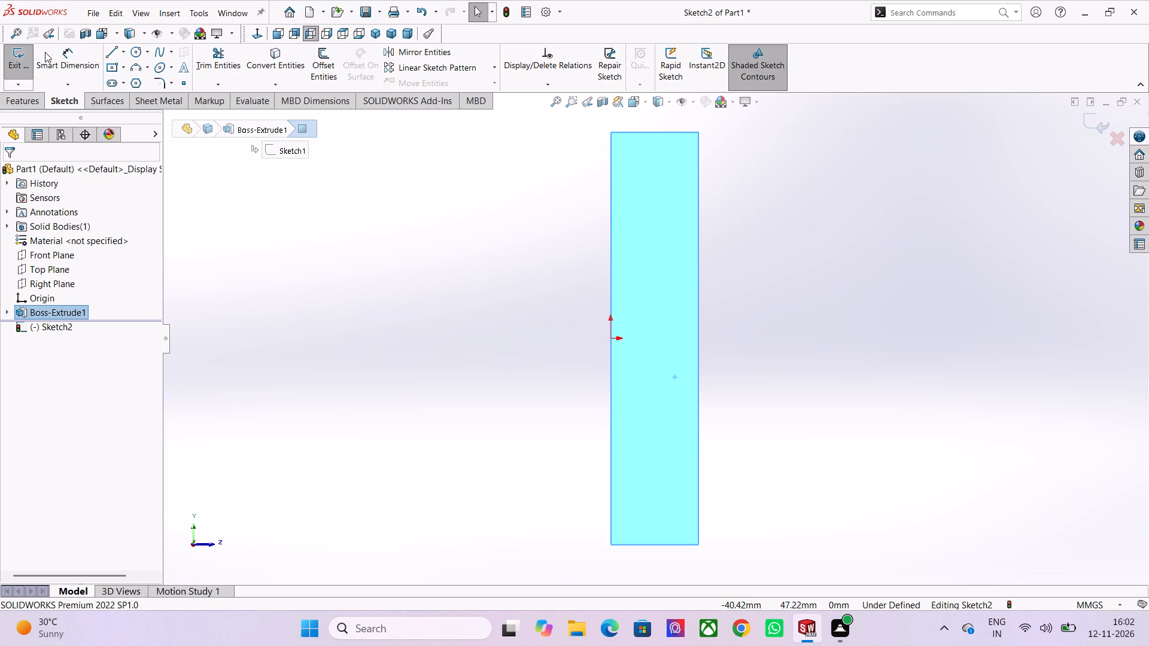
click(112, 50)
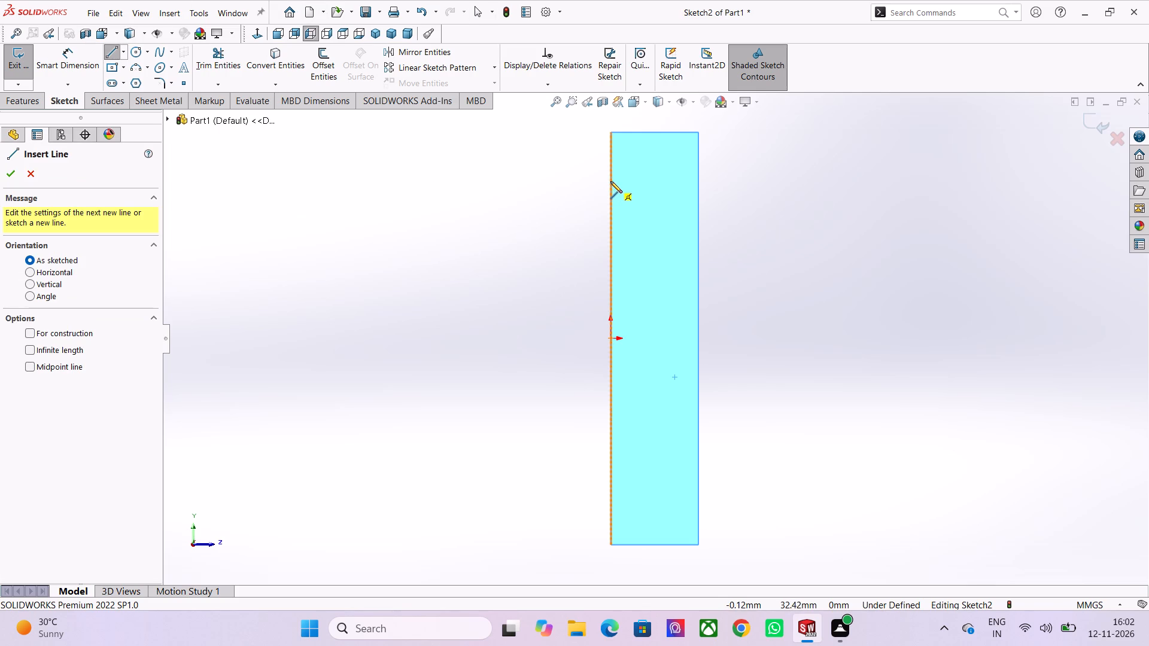
click(610, 181)
click(653, 181)
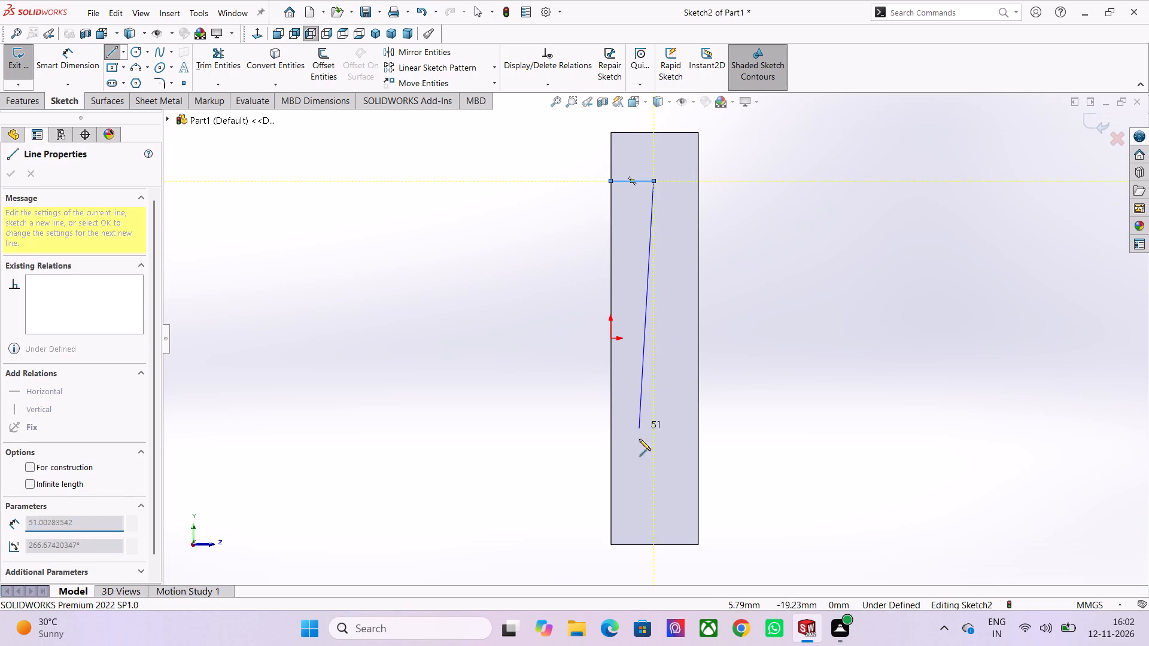
click(655, 469)
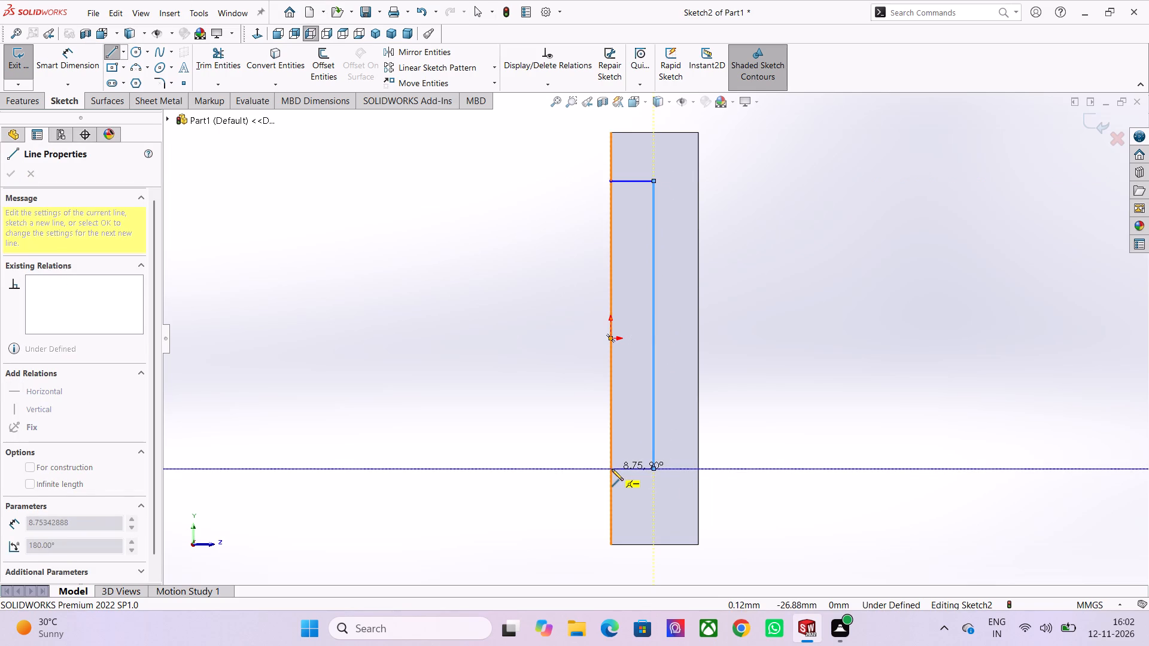
click(610, 467)
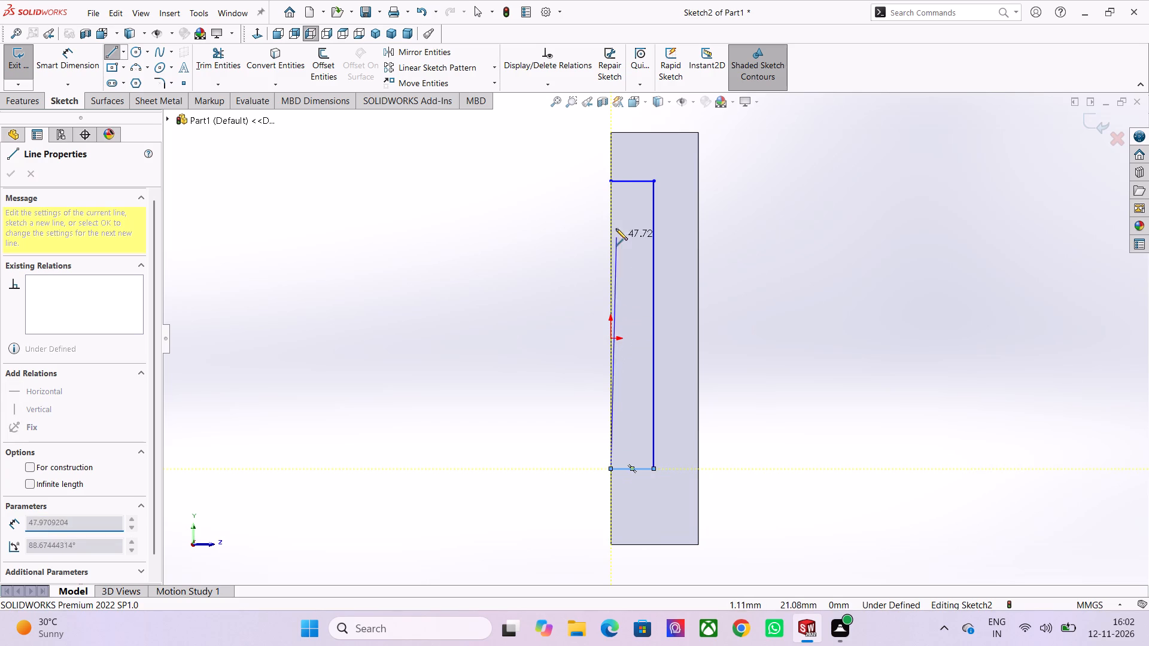
click(609, 183)
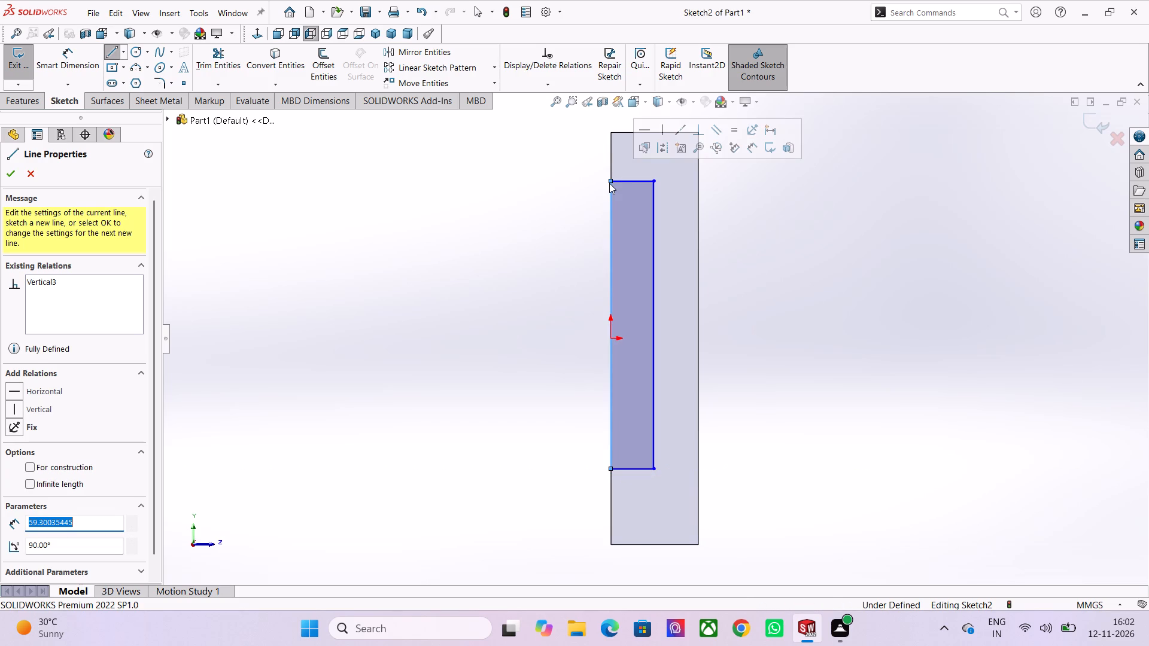
key(Escape)
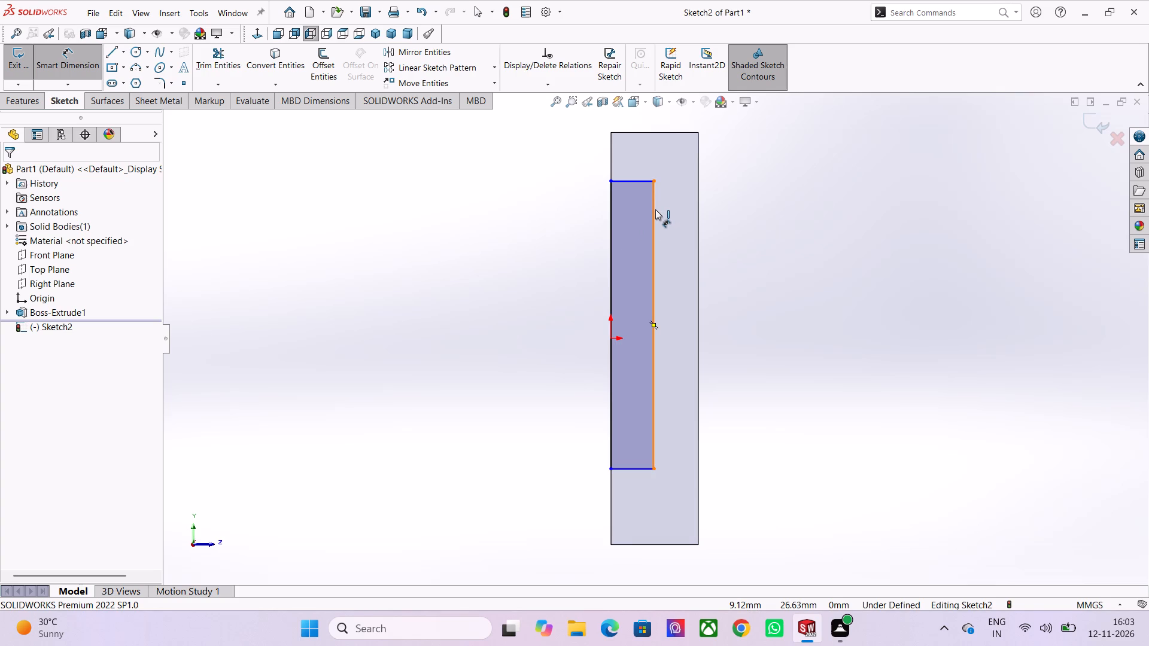
Dimension the end-face rectangle to 49 mm long and 3 mm wide.
click(655, 209)
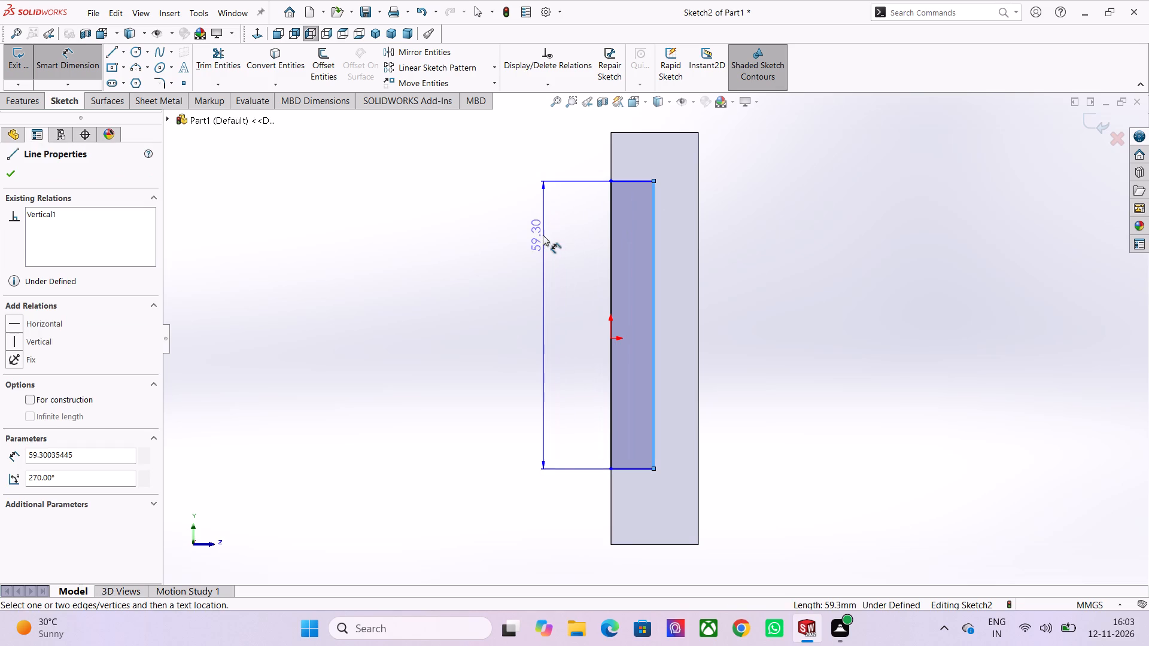
click(535, 238)
text(49)
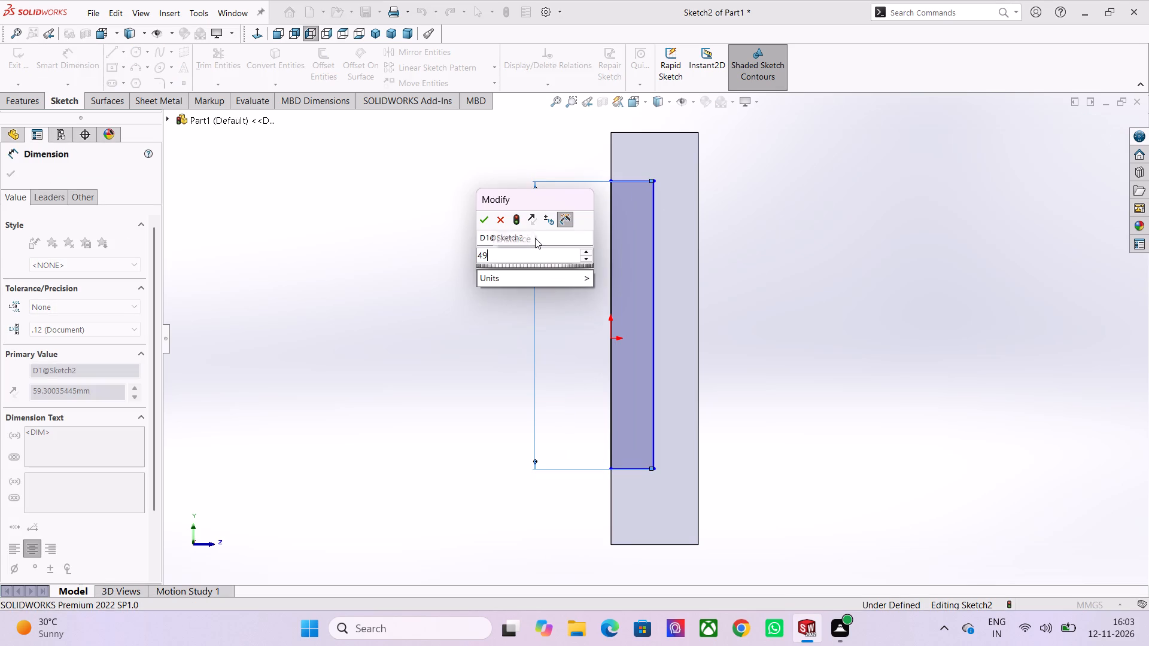
key(Return)
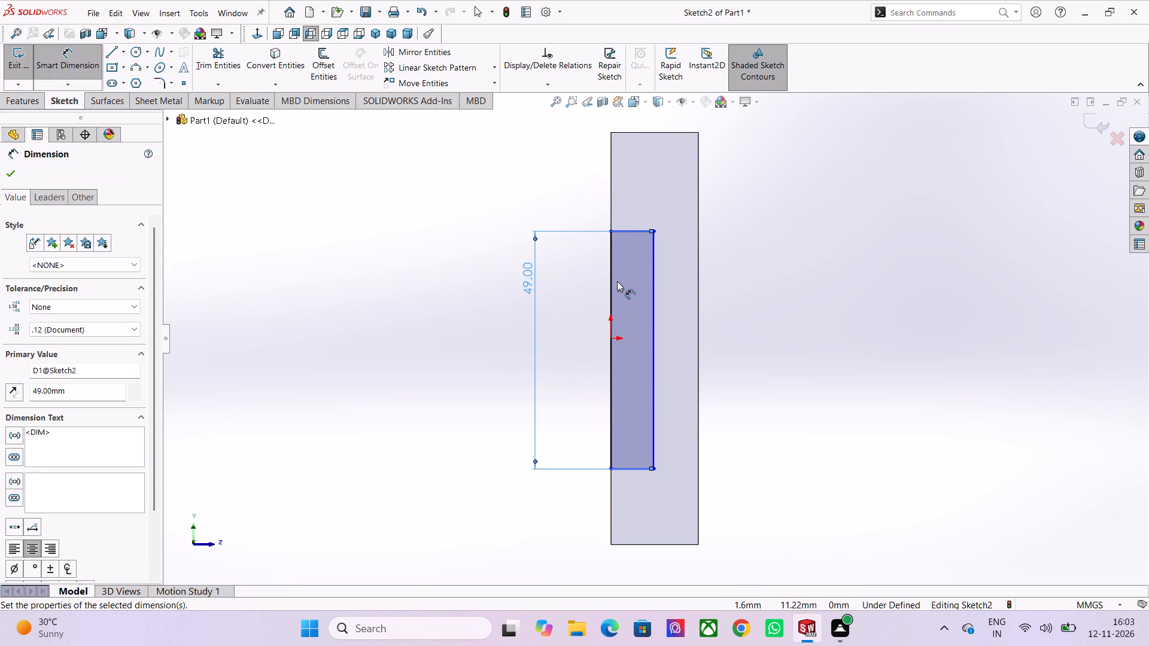
click(613, 261)
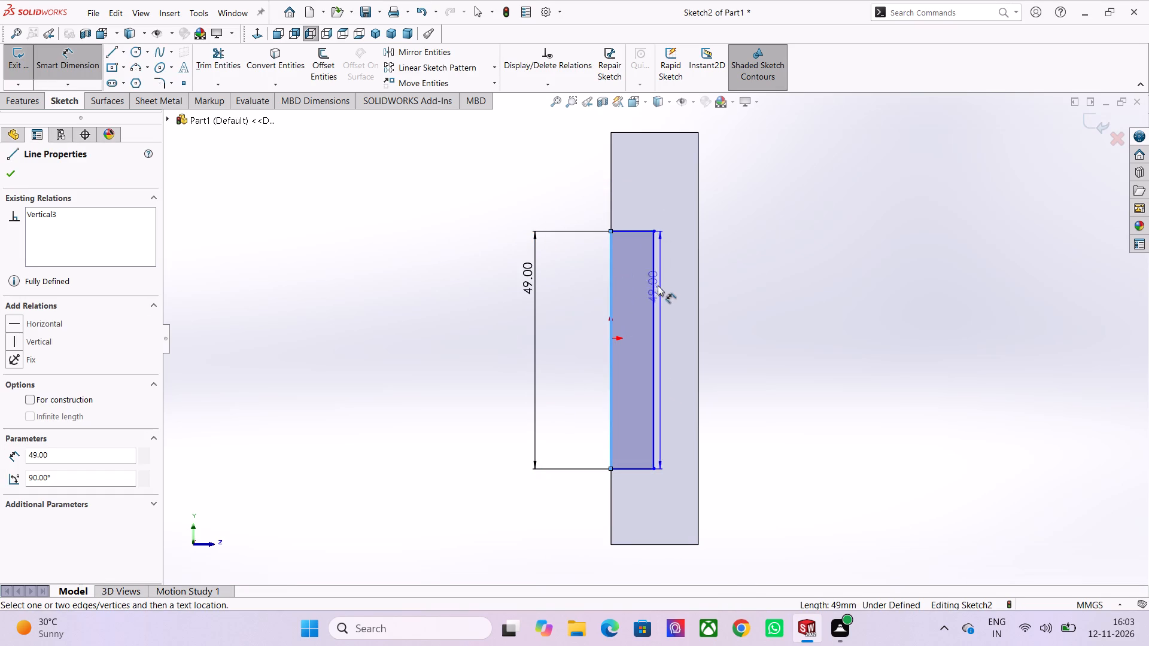
click(652, 281)
click(643, 168)
key(3)
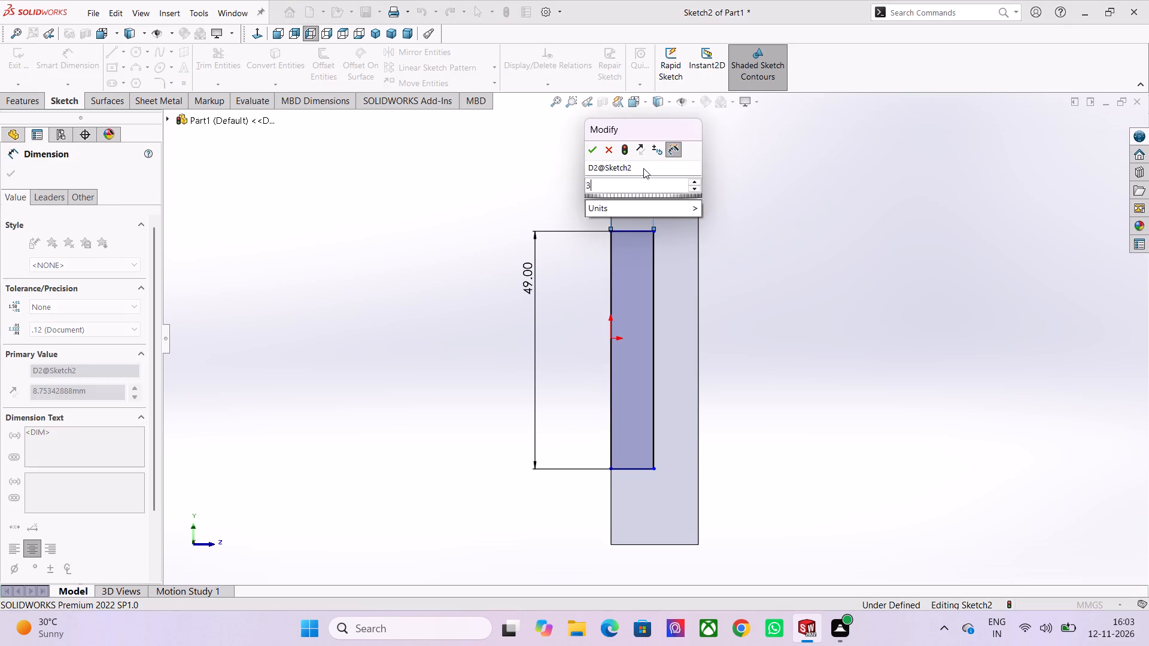
key(Return)
click(11, 169)
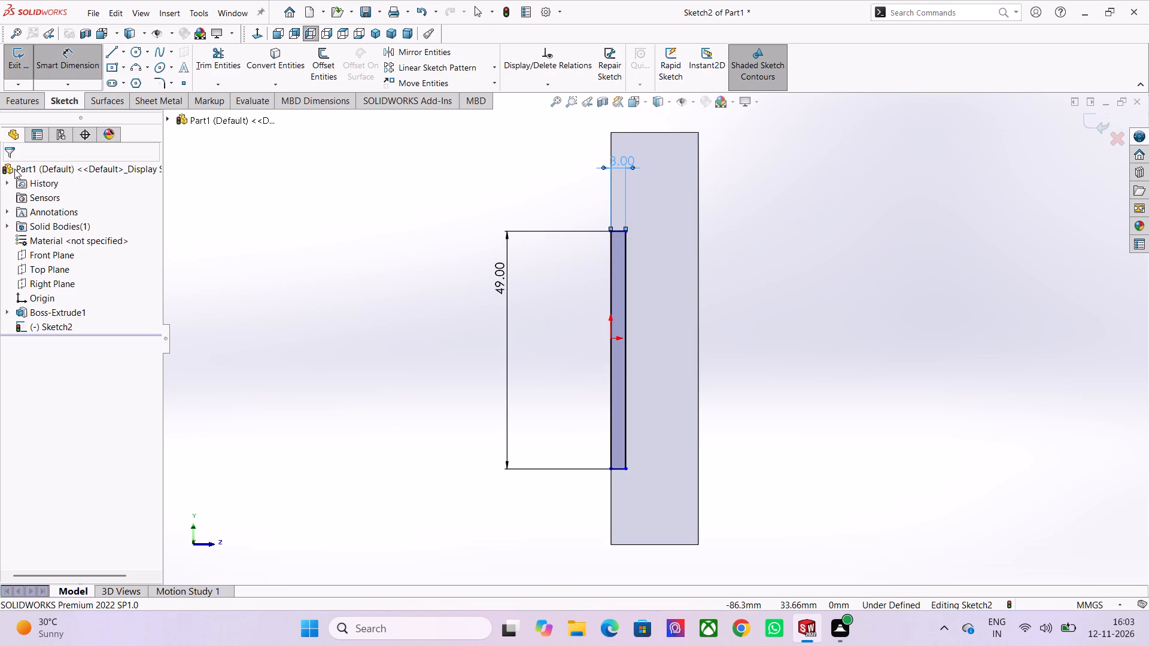
scroll(645, 342, up, 3)
scroll(645, 342, down, 1)
key(Escape)
key(Escape)
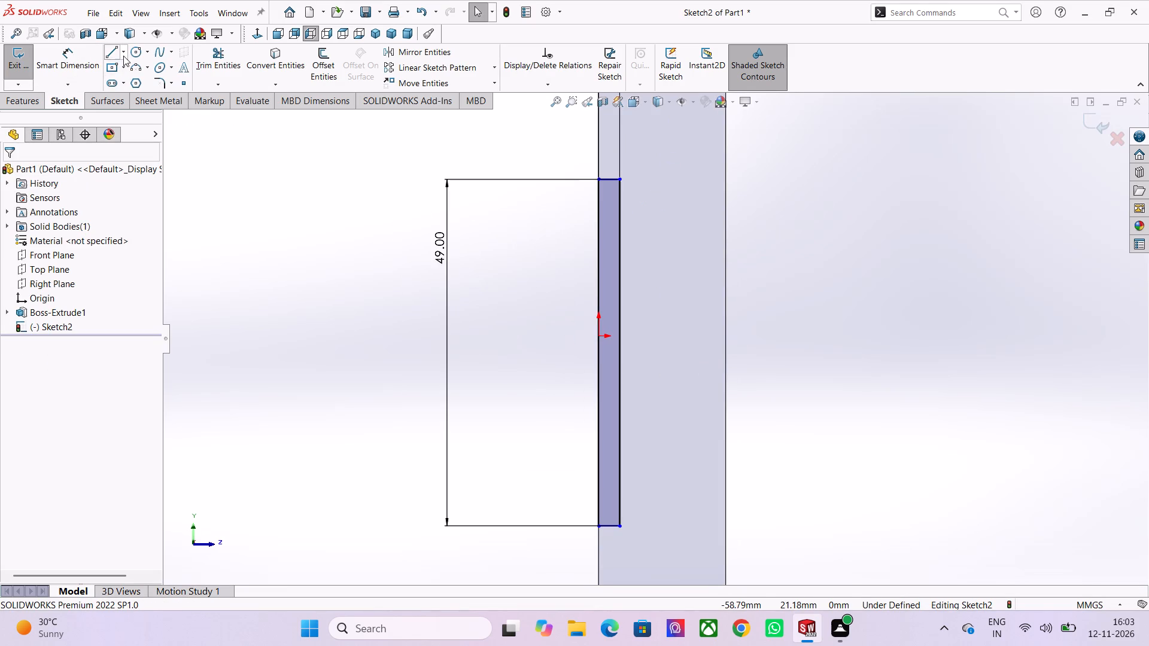
Draw a horizontal construction centerline about 21 mm long through the origin, crossing the narrow rectangle.
click(123, 56)
click(127, 85)
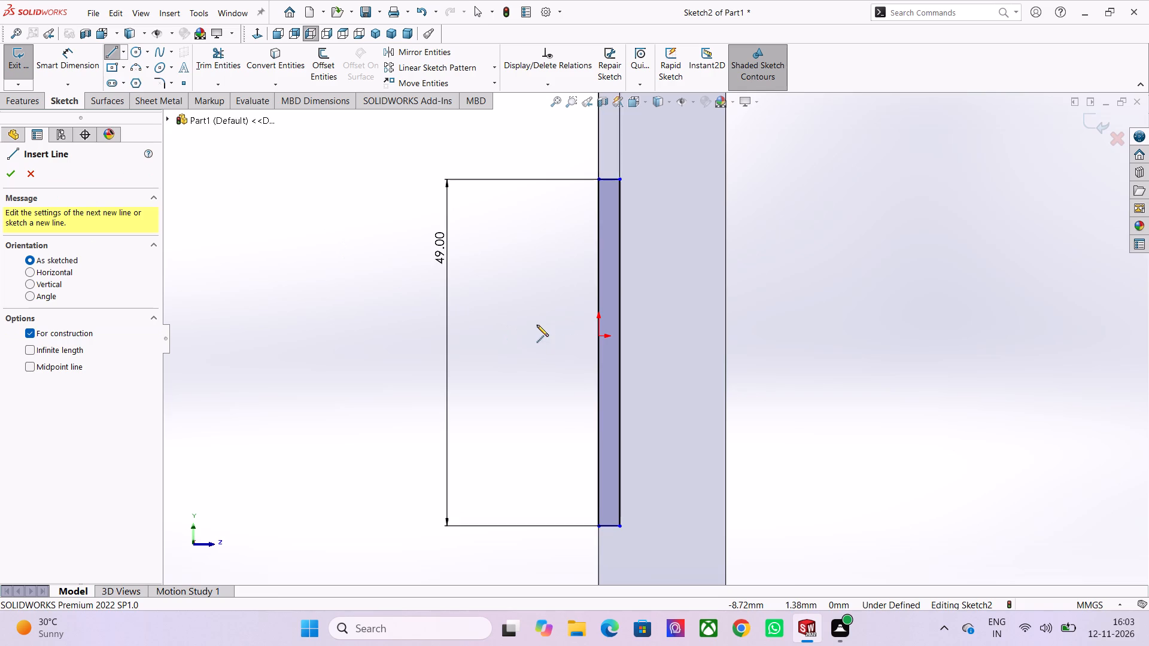
click(537, 335)
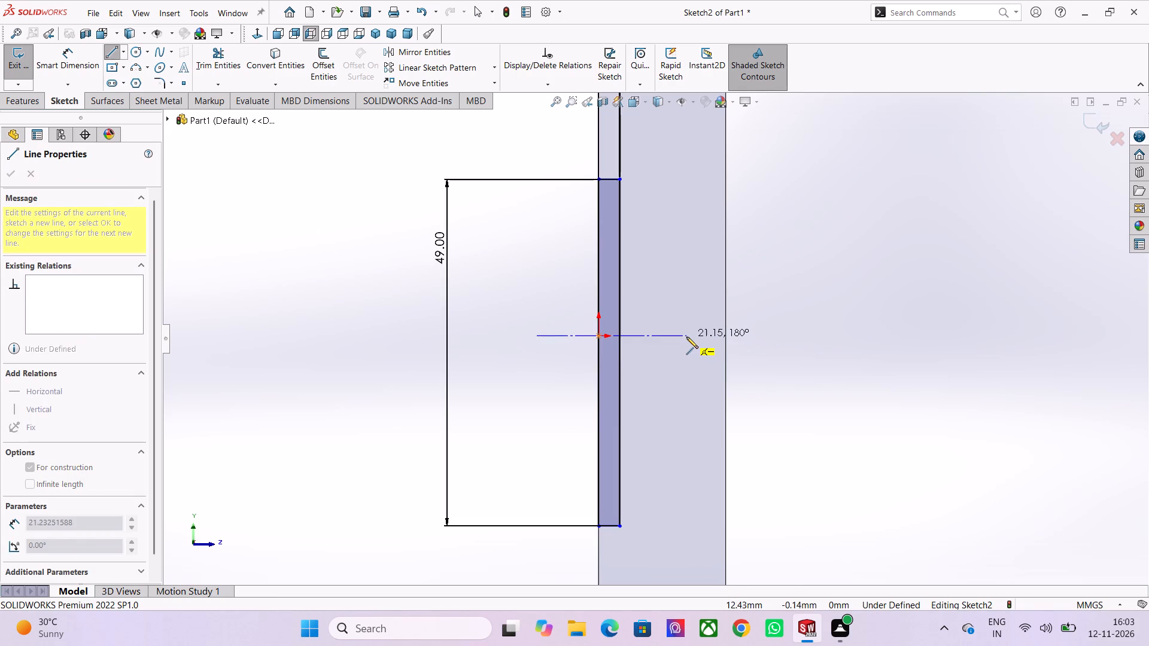
click(686, 337)
key(Escape)
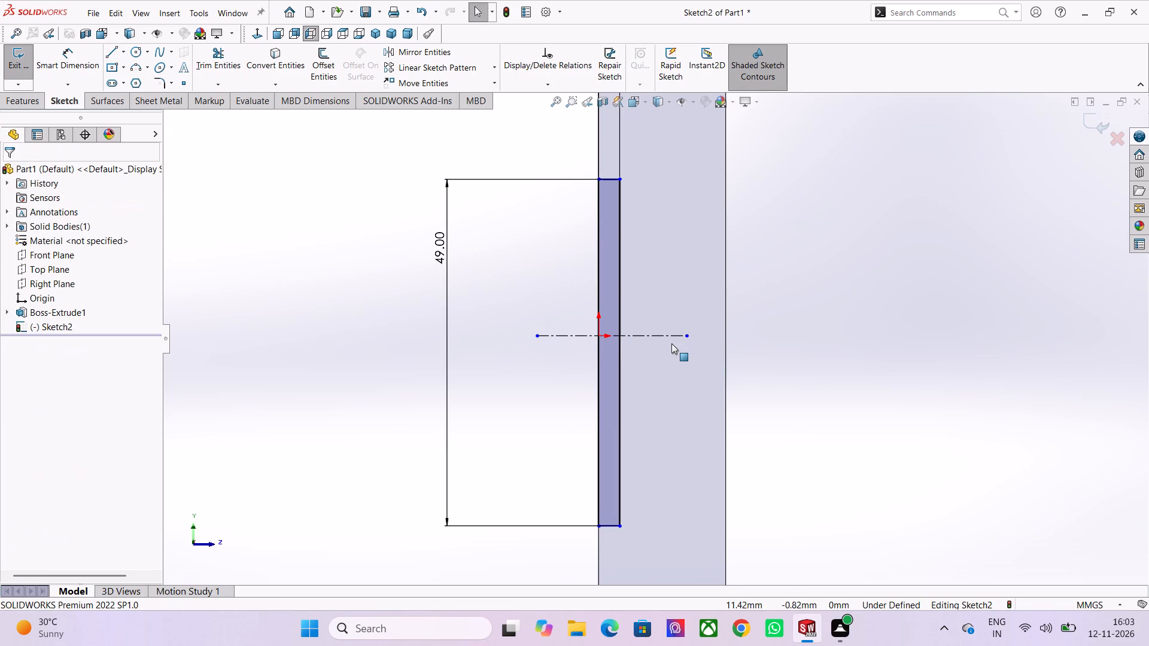
Make the narrow rectangle's two 3 mm short edges symmetric about the horizontal construction centerline.
click(658, 339)
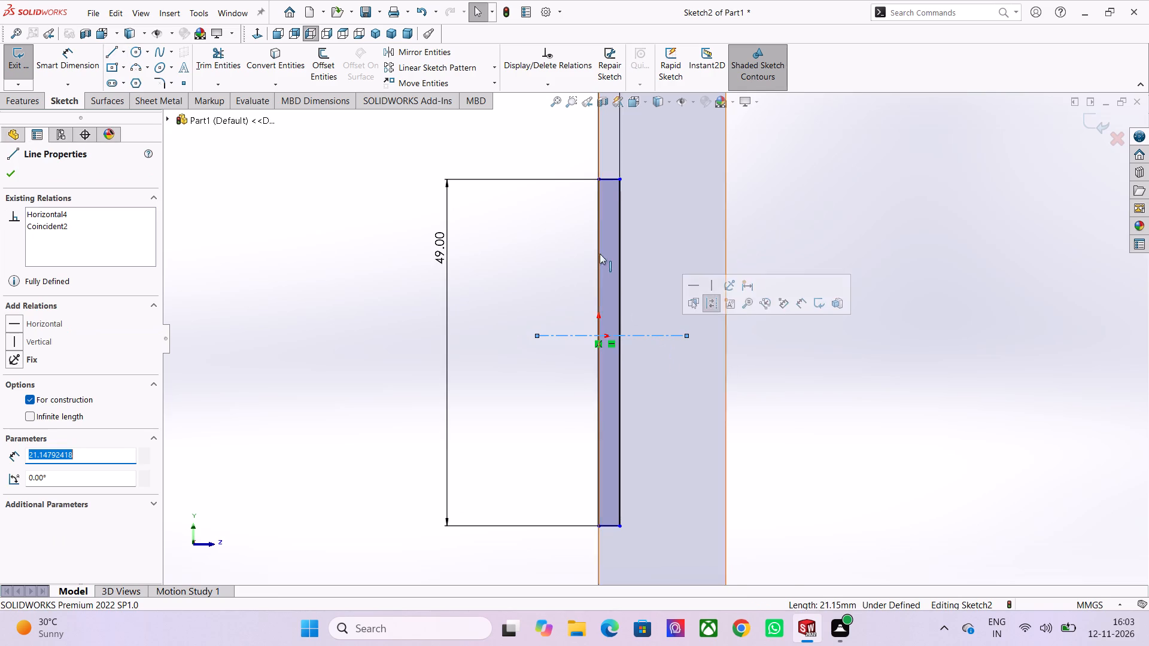
ctrl+click(607, 176)
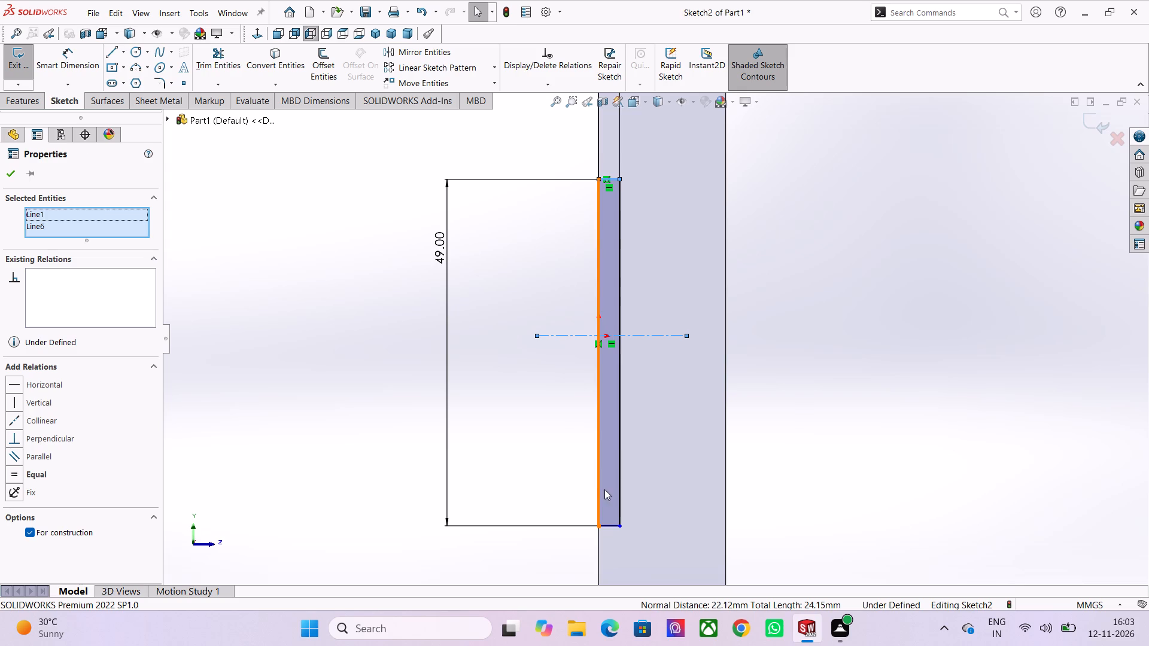
ctrl+click(612, 525)
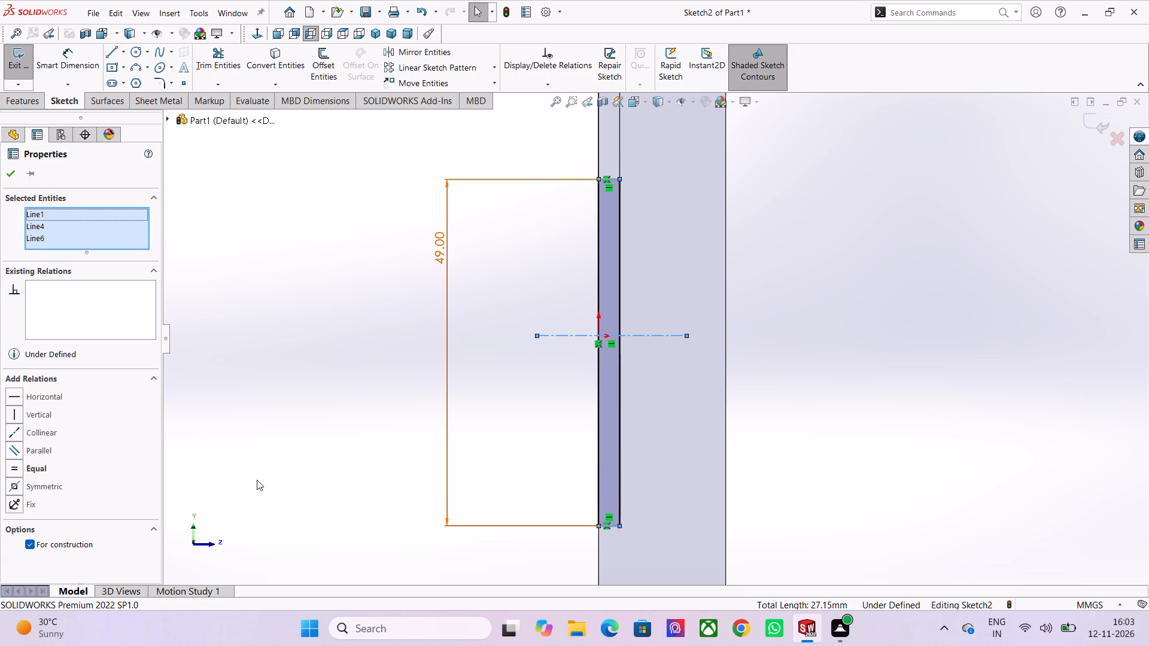
click(49, 485)
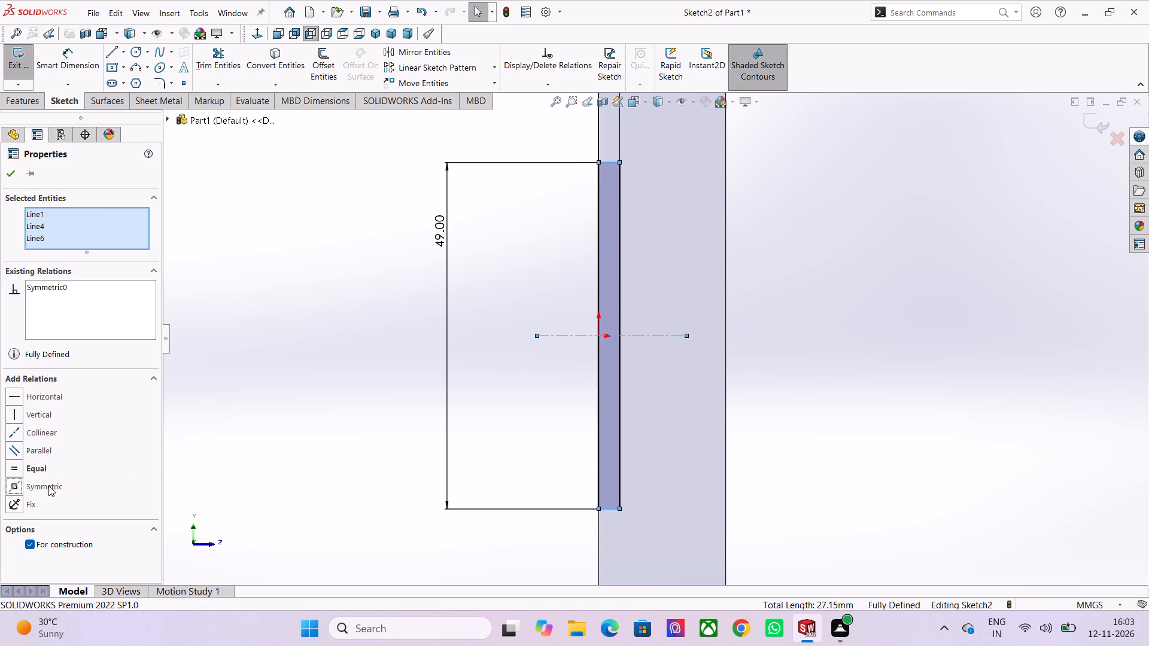
click(7, 179)
Exit the end-face sketch and set up an extruded cut of the 49 x 3 mm profile with a Through All end condition.
scroll(604, 329, down, 2)
scroll(863, 383, down, 1)
middle_drag(863, 383, 840, 371)
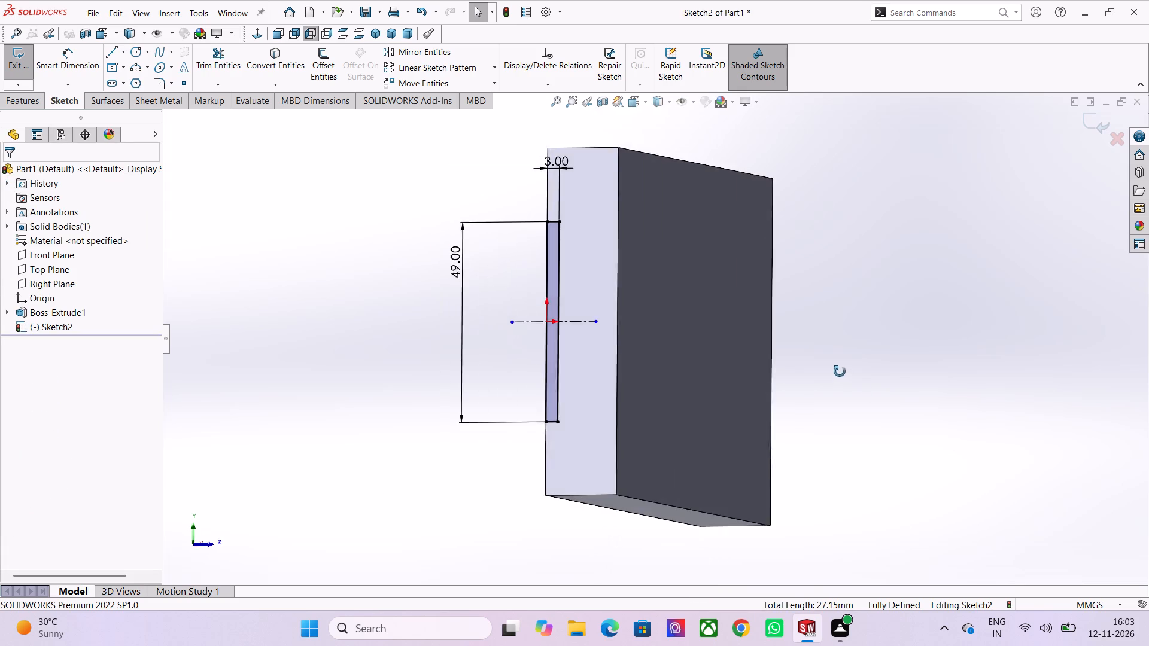
middle_drag(840, 371, 836, 349)
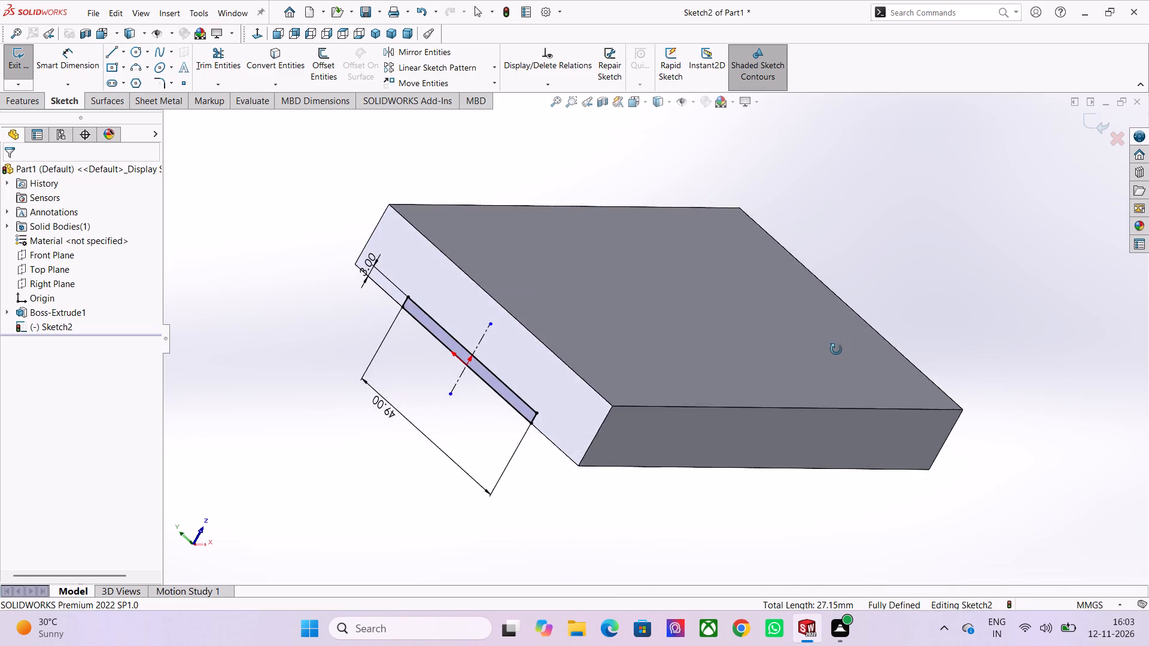
middle_drag(836, 349, 832, 352)
click(18, 59)
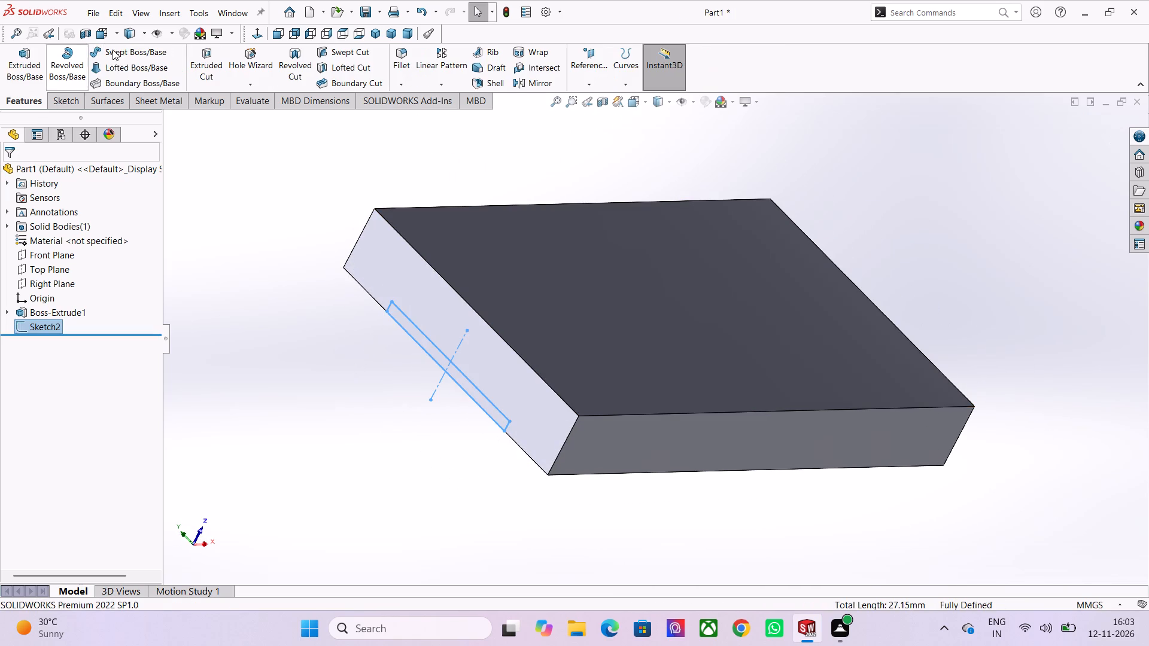
click(199, 60)
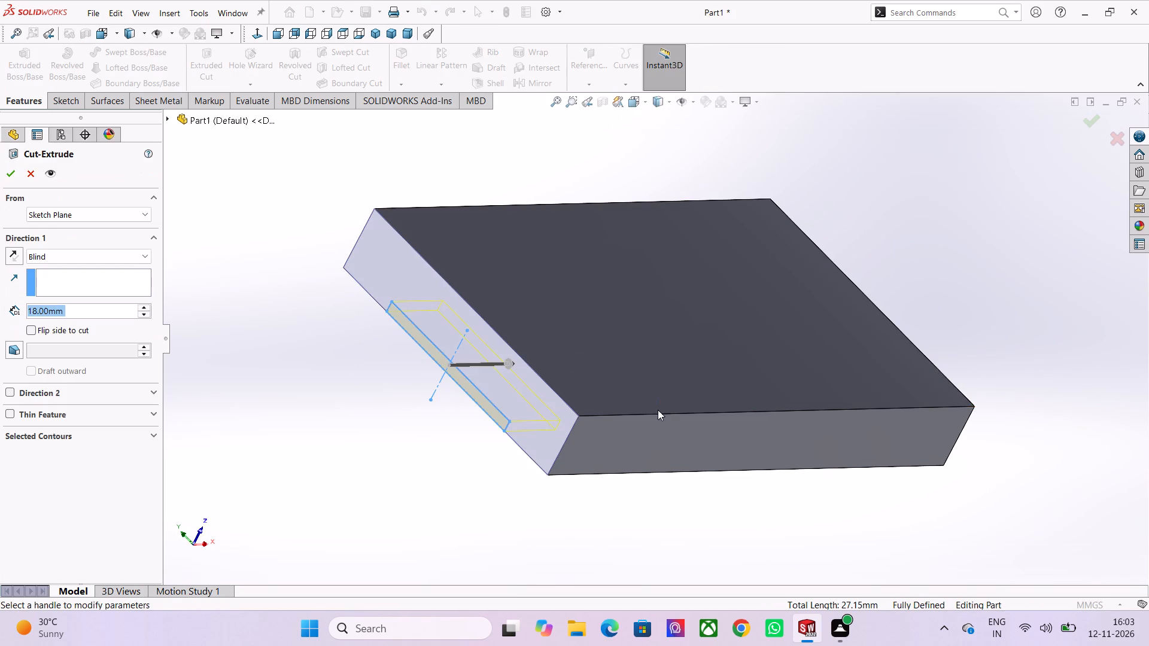
drag(134, 255, 127, 255)
click(72, 279)
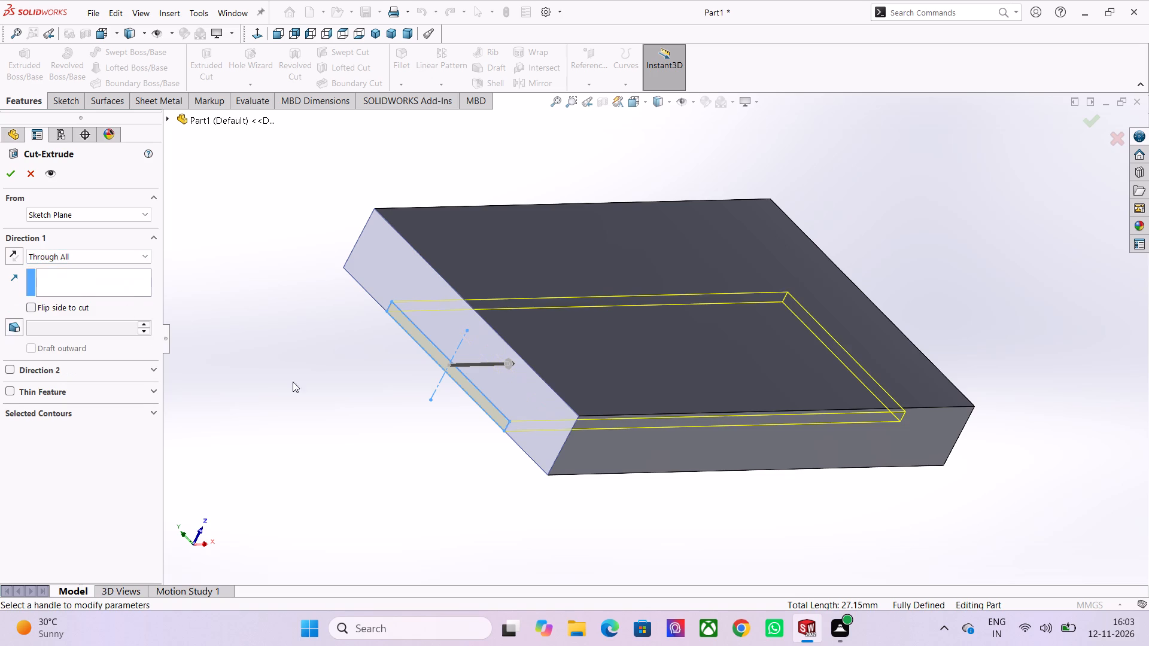
middle_drag(624, 502, 537, 492)
scroll(618, 499, down, 1)
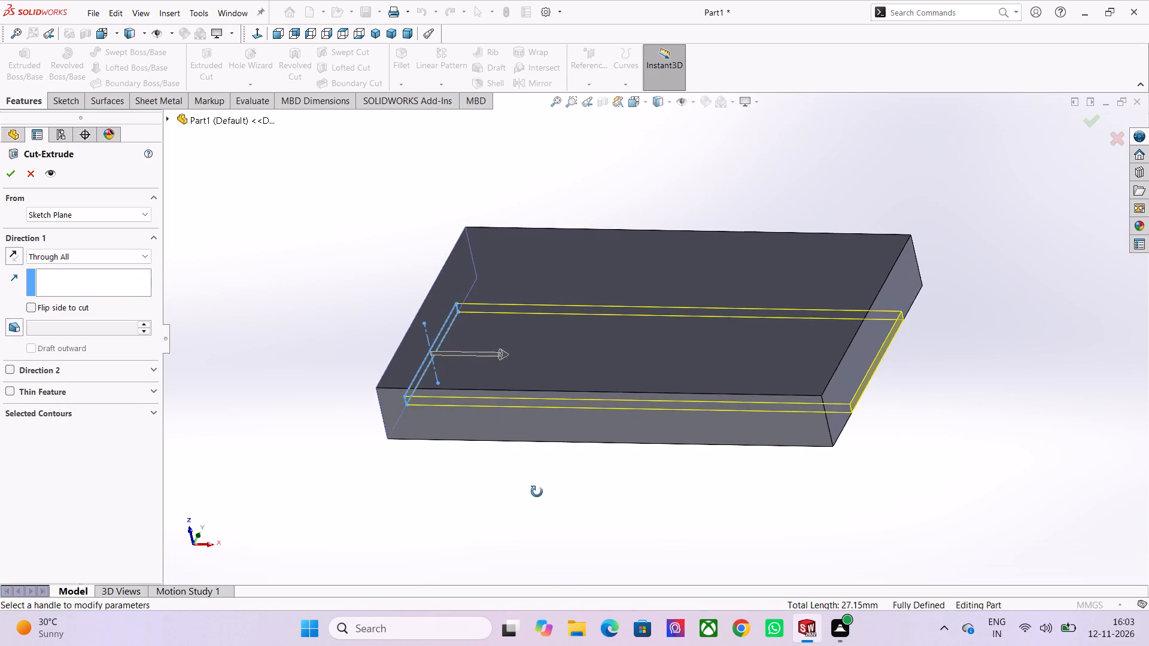
middle_drag(537, 492, 562, 504)
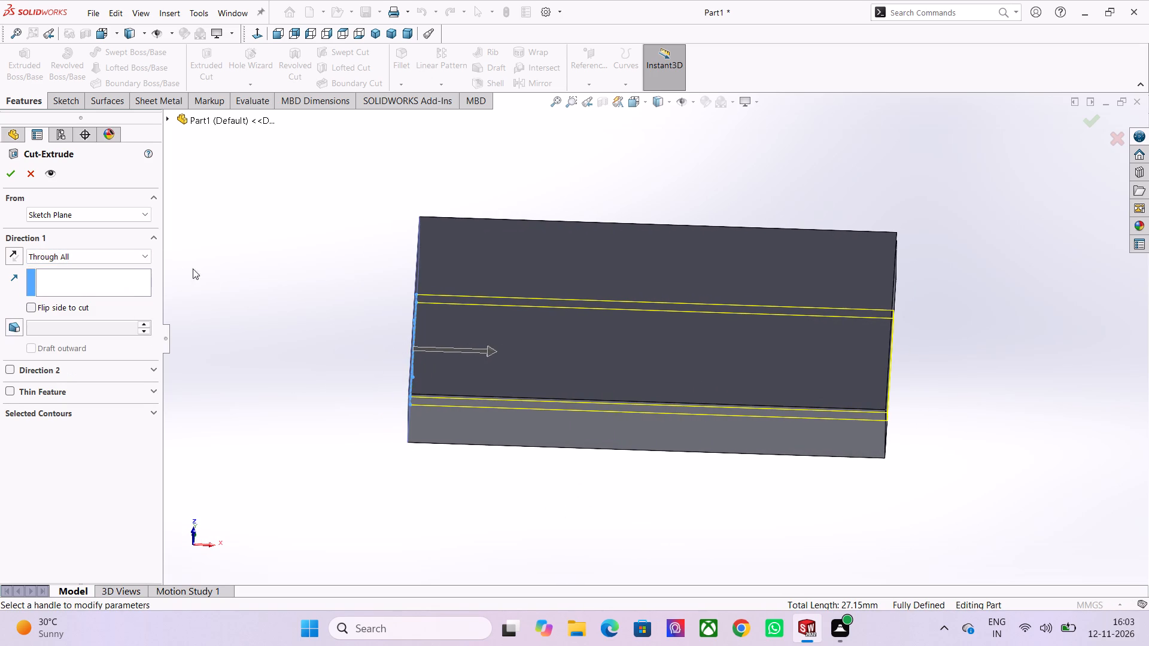
Try Through All - Both and Up To Next for the cut, then return Direction 1 to Through All, leaving Direction 2 on Through All.
click(108, 252)
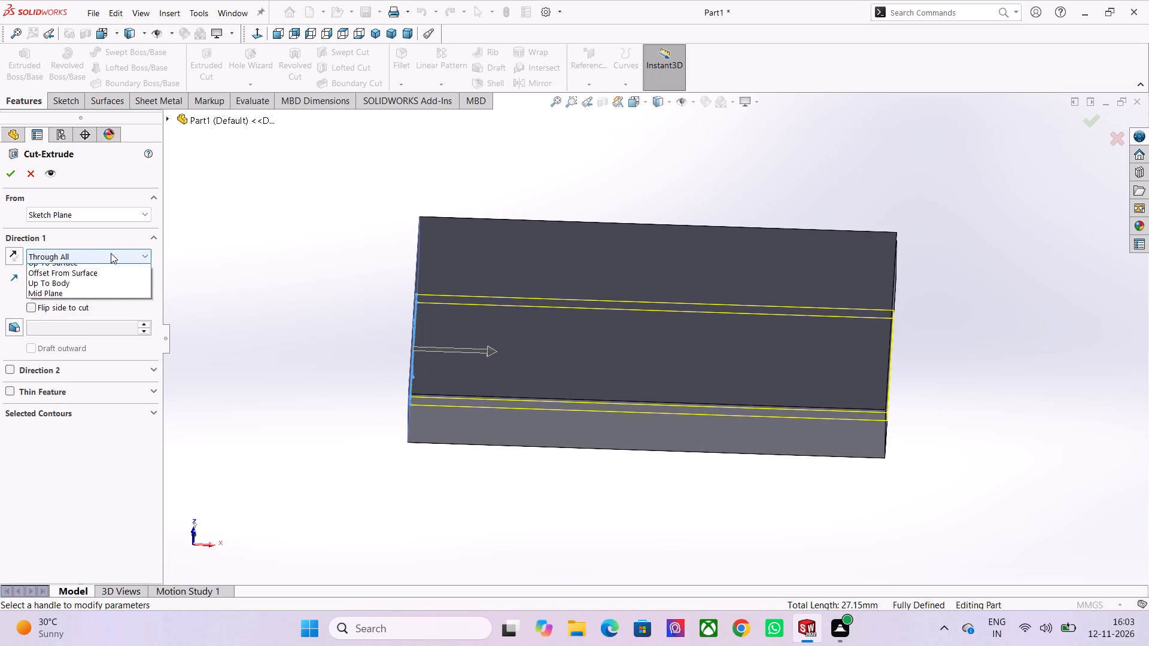
click(121, 281)
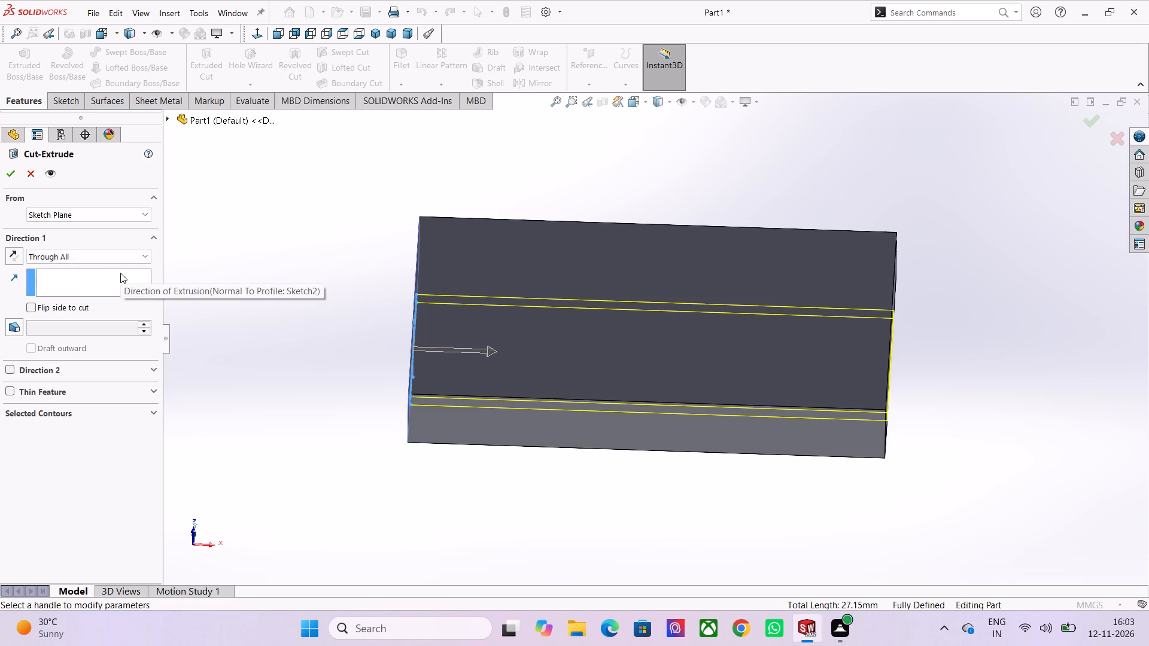
click(123, 258)
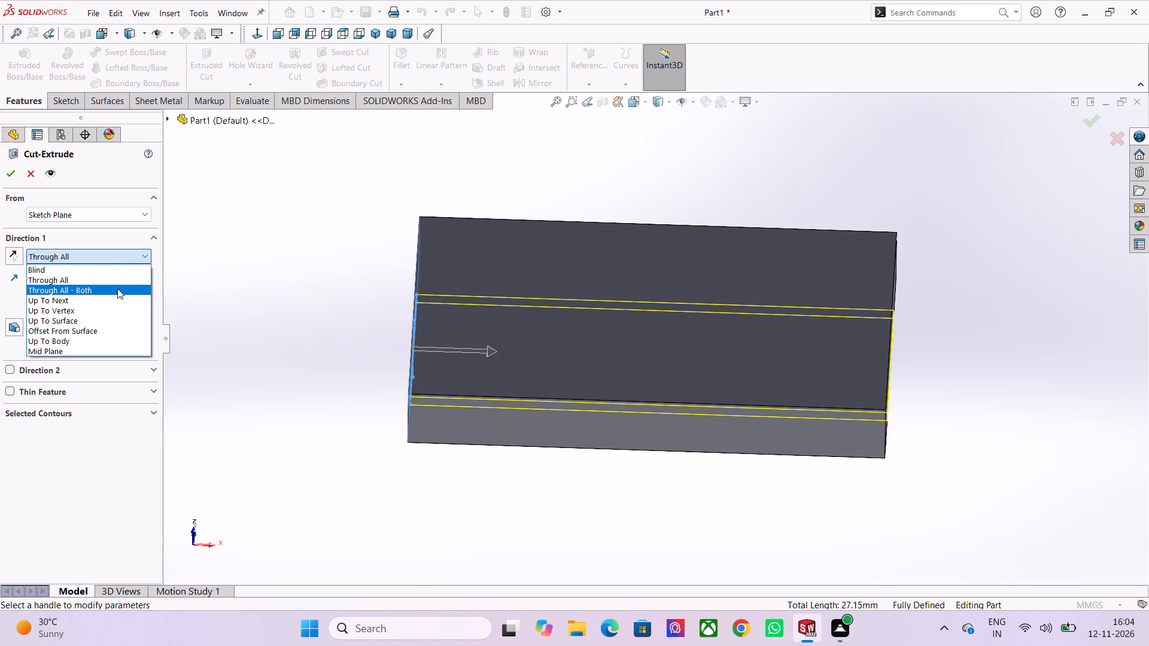
click(117, 288)
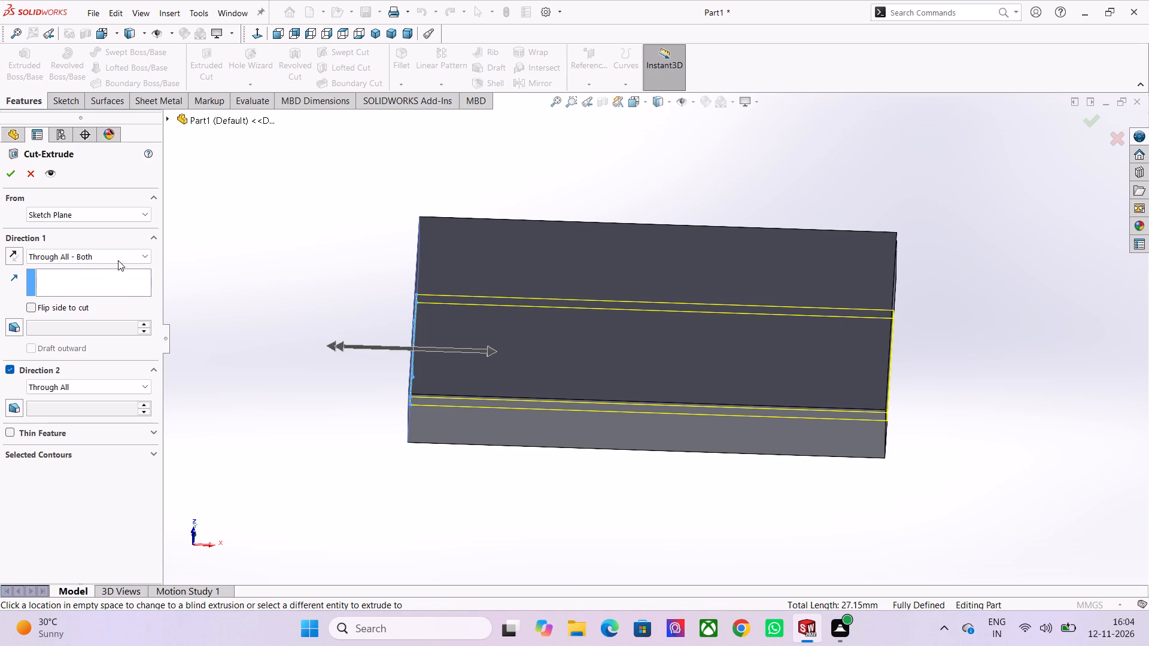
click(118, 258)
click(122, 279)
click(125, 257)
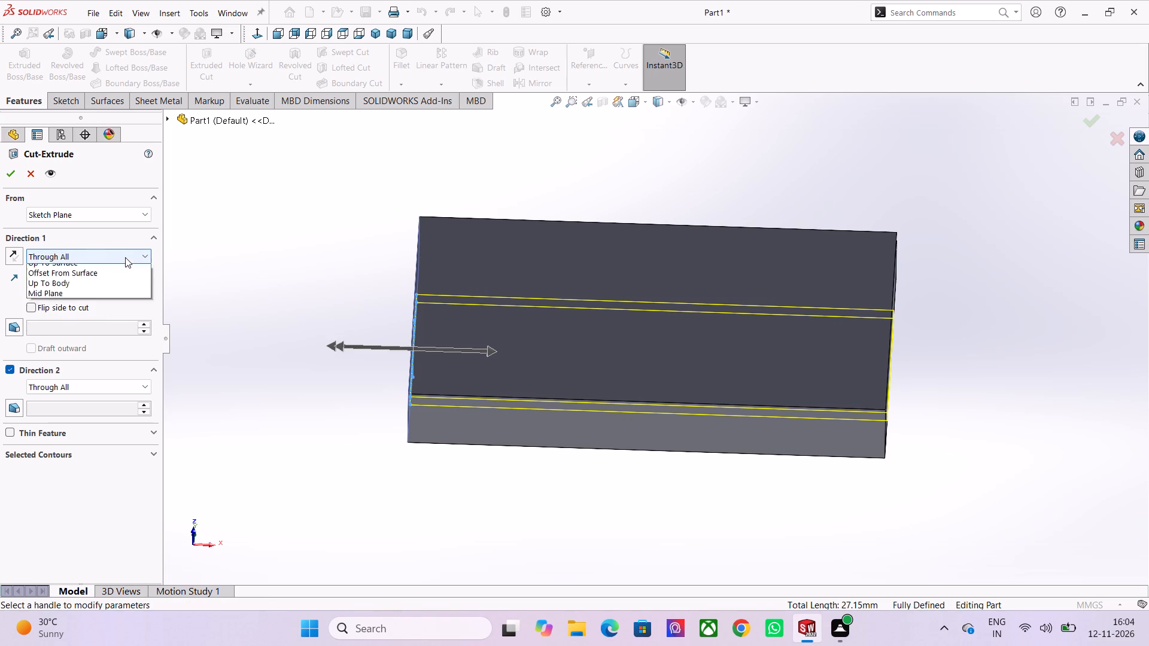
click(102, 301)
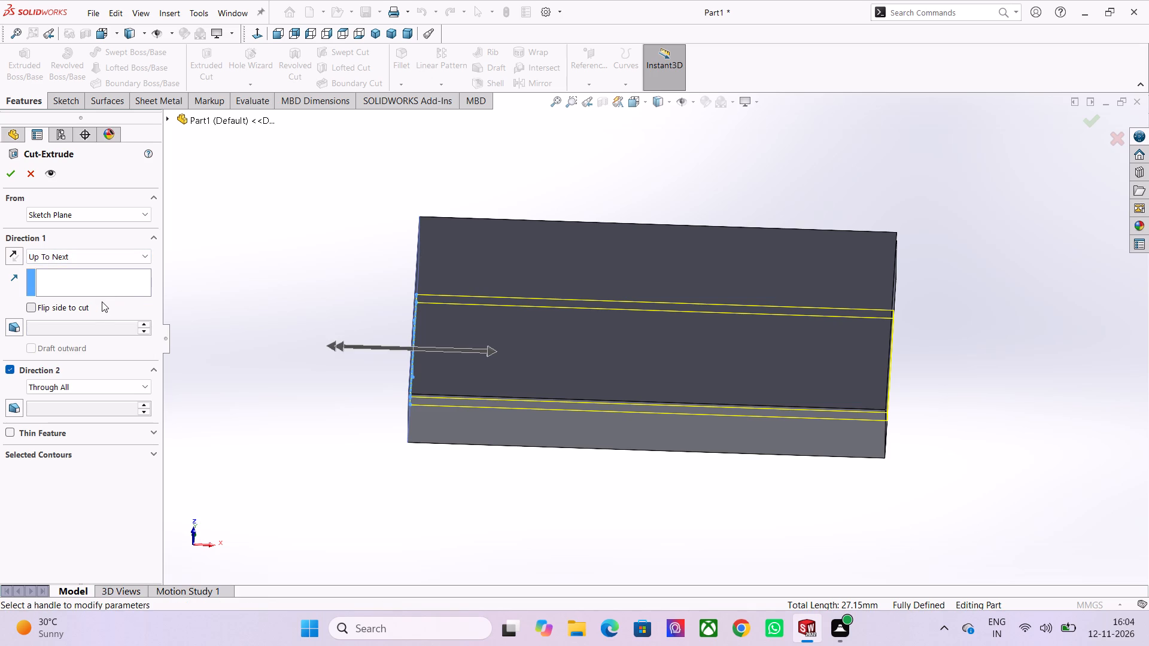
click(114, 258)
click(122, 279)
scroll(506, 358, down, 1)
middle_drag(497, 474, 490, 479)
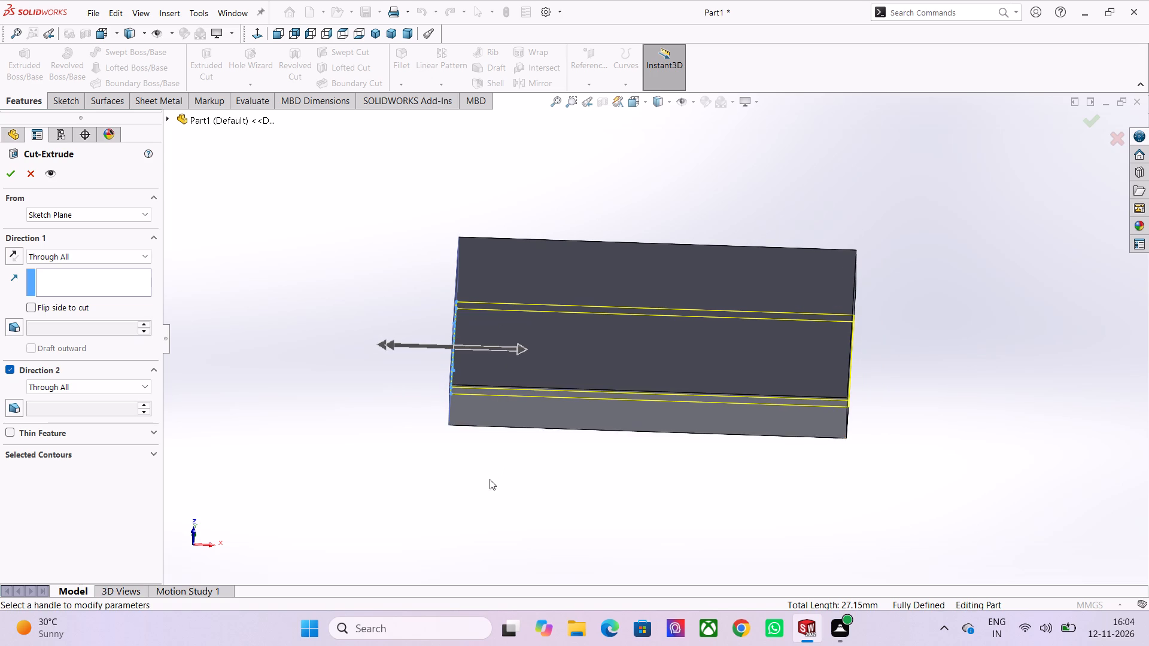
middle_drag(490, 479, 483, 432)
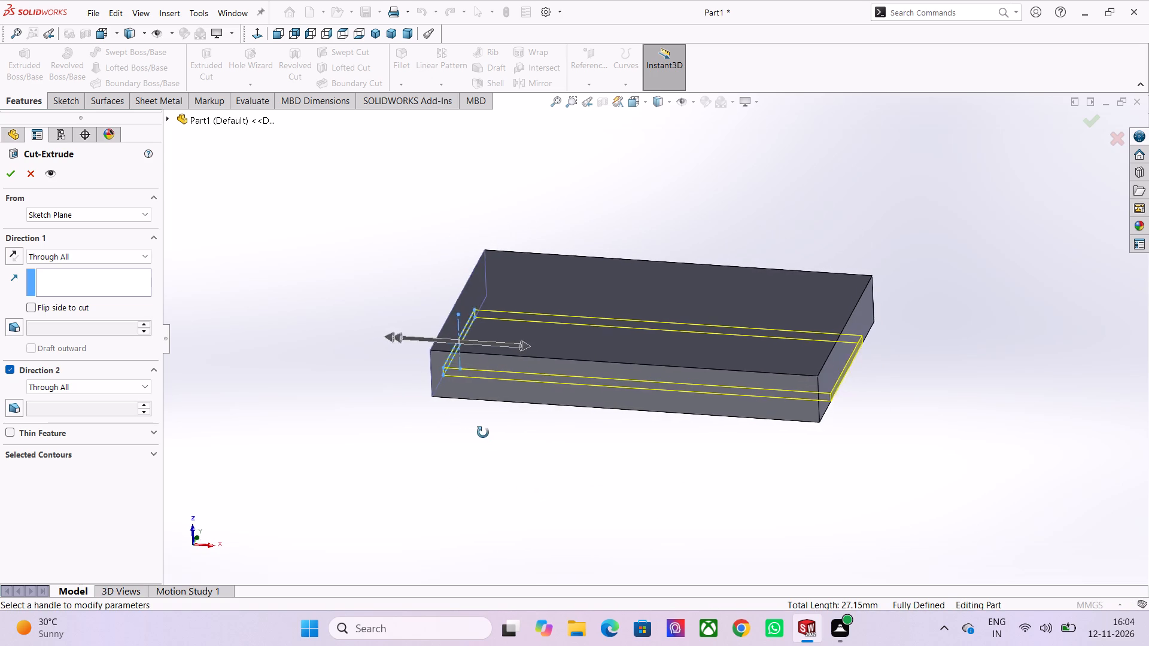
middle_drag(483, 432, 466, 436)
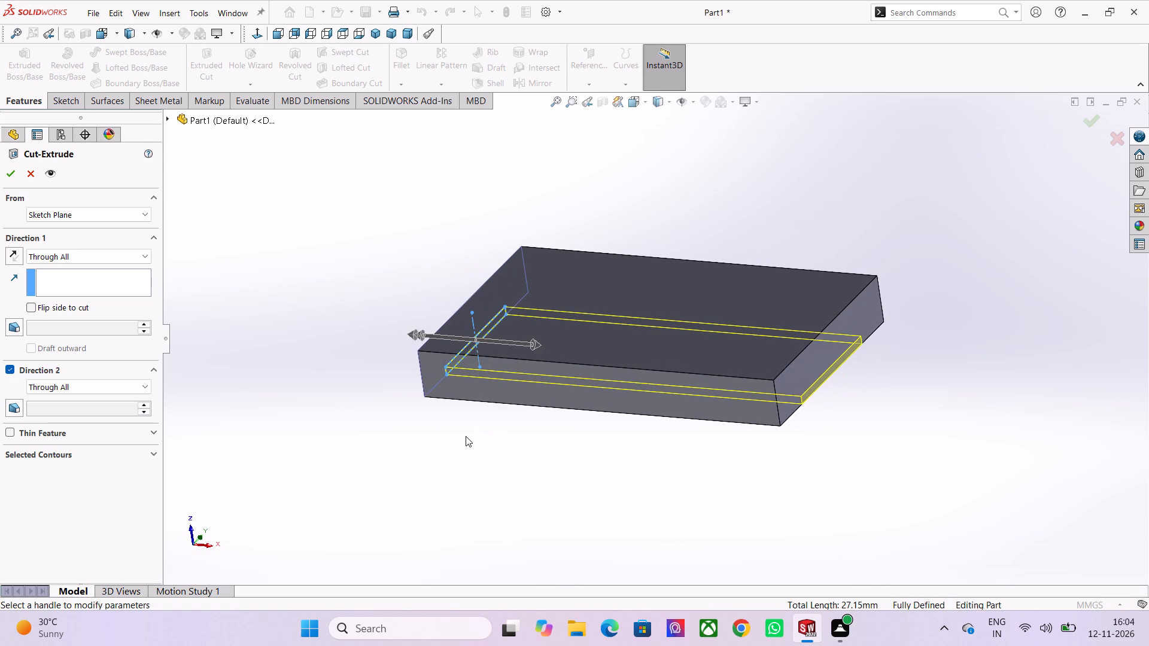
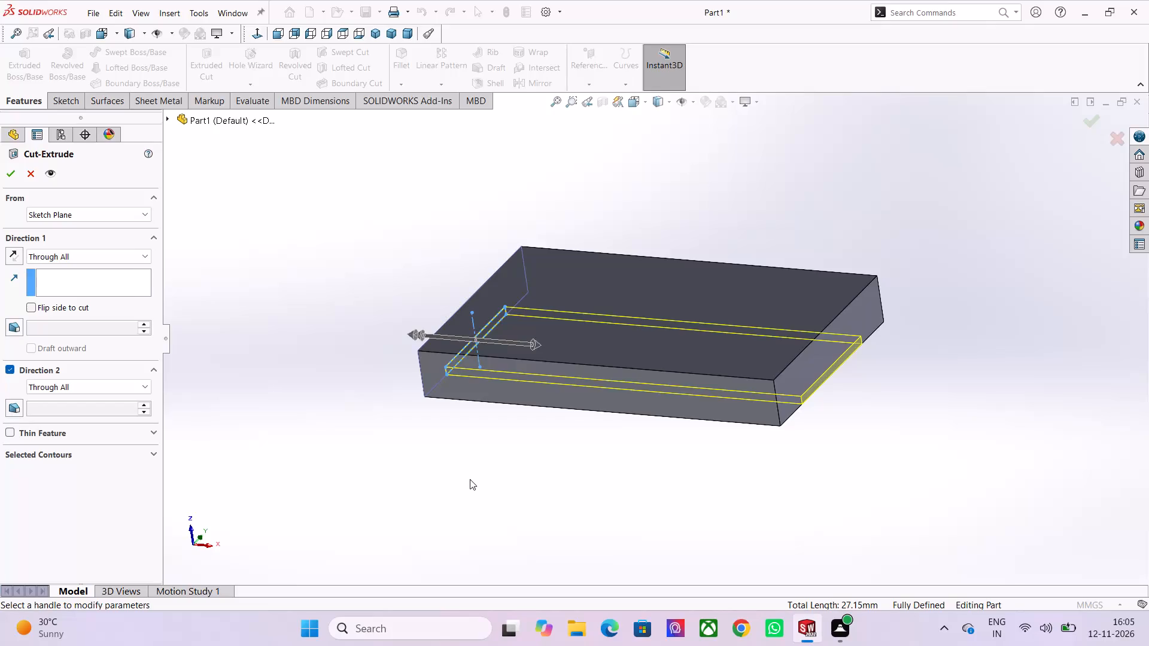
Set the Direction 1 end condition of the slot cut to Blind.
scroll(502, 440, down, 1)
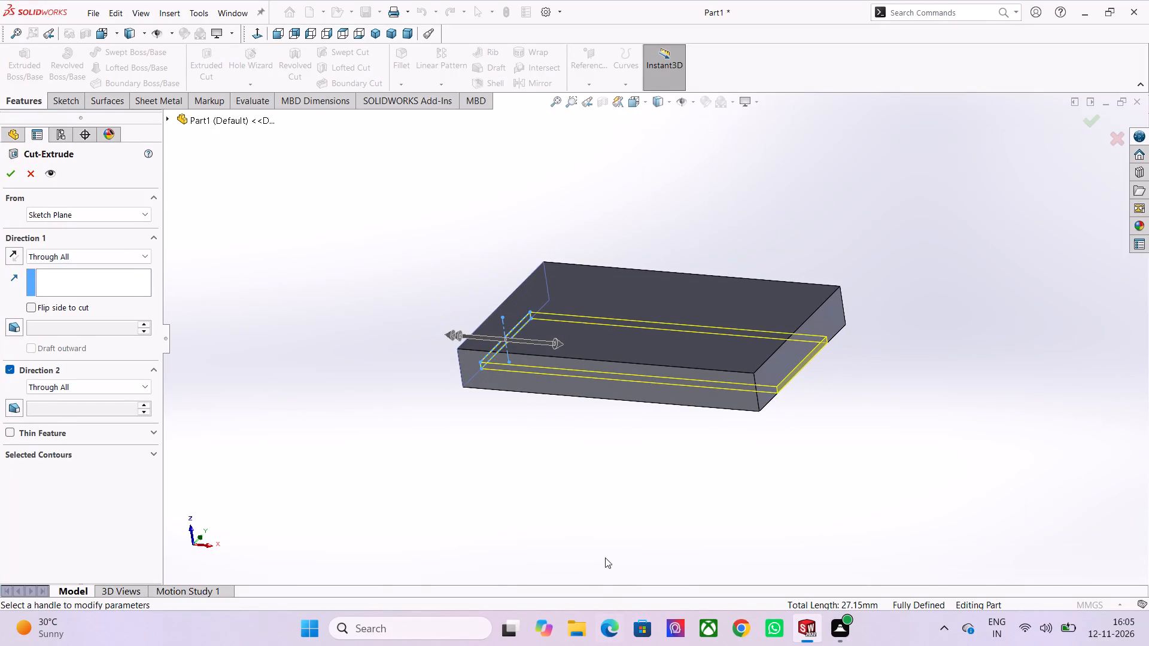
click(117, 251)
click(114, 272)
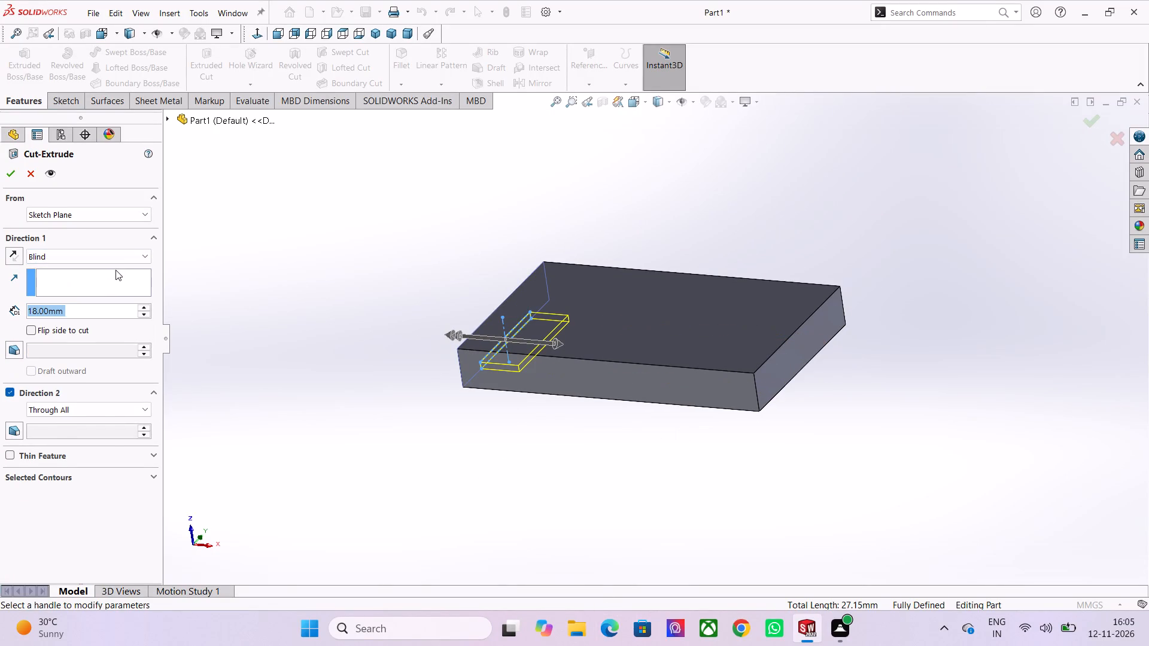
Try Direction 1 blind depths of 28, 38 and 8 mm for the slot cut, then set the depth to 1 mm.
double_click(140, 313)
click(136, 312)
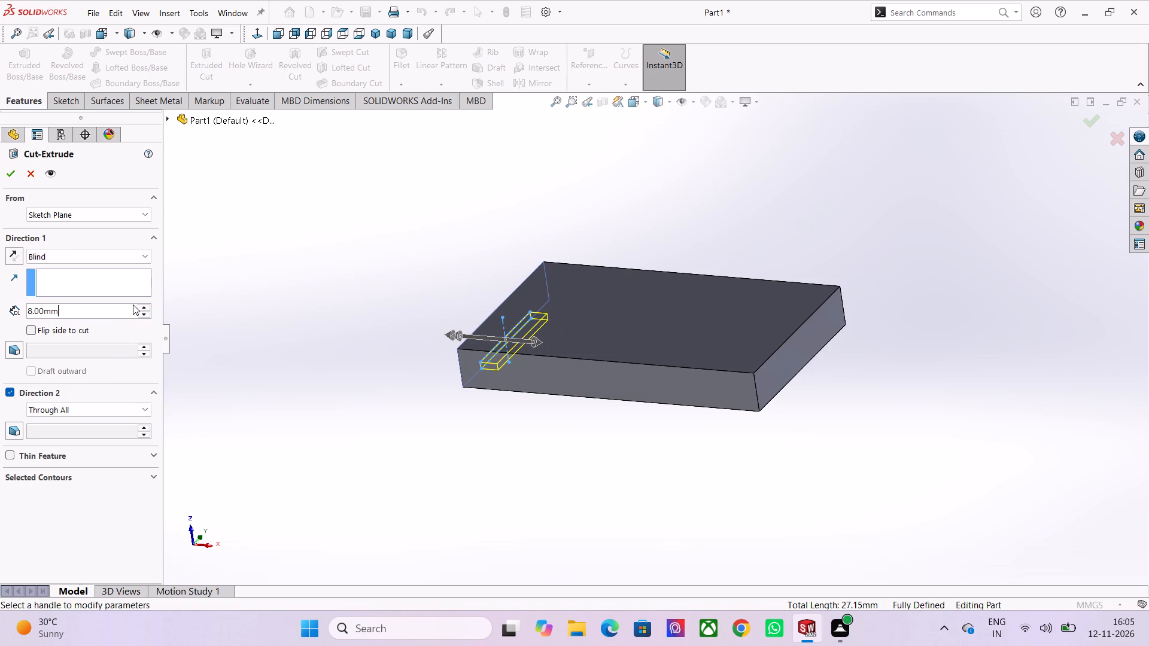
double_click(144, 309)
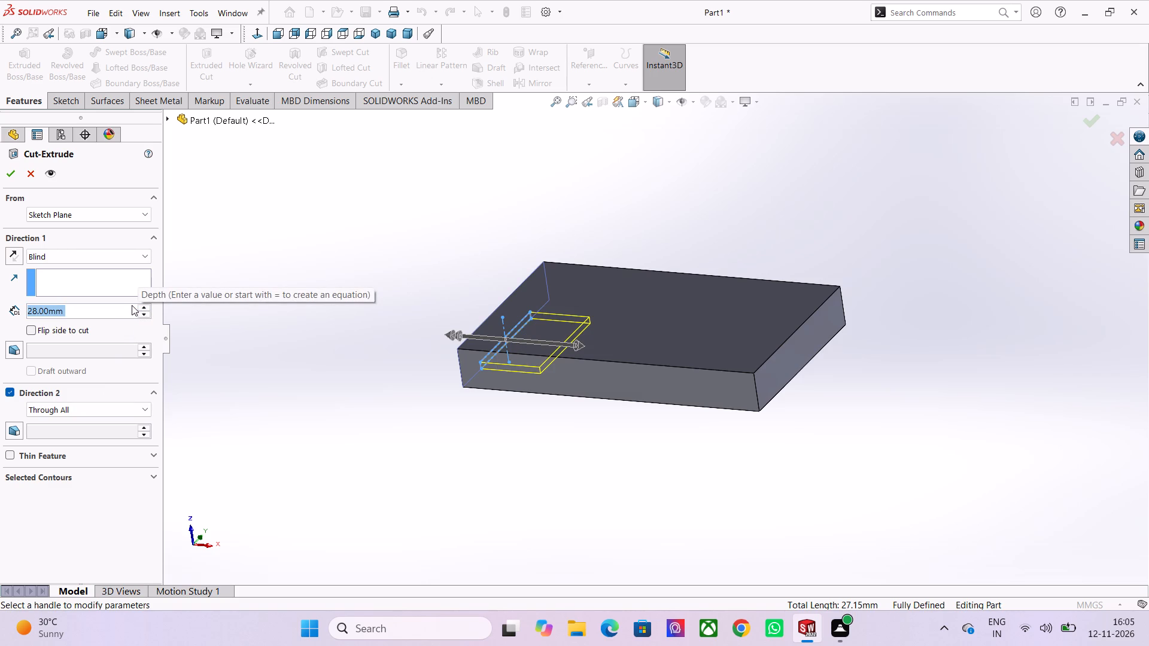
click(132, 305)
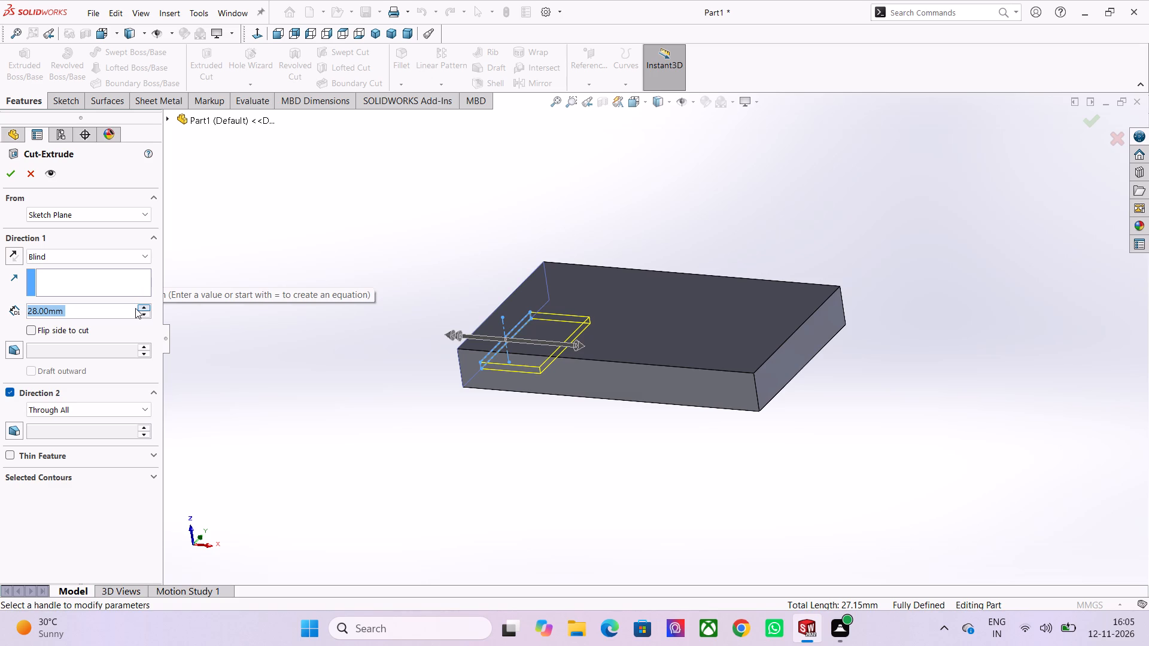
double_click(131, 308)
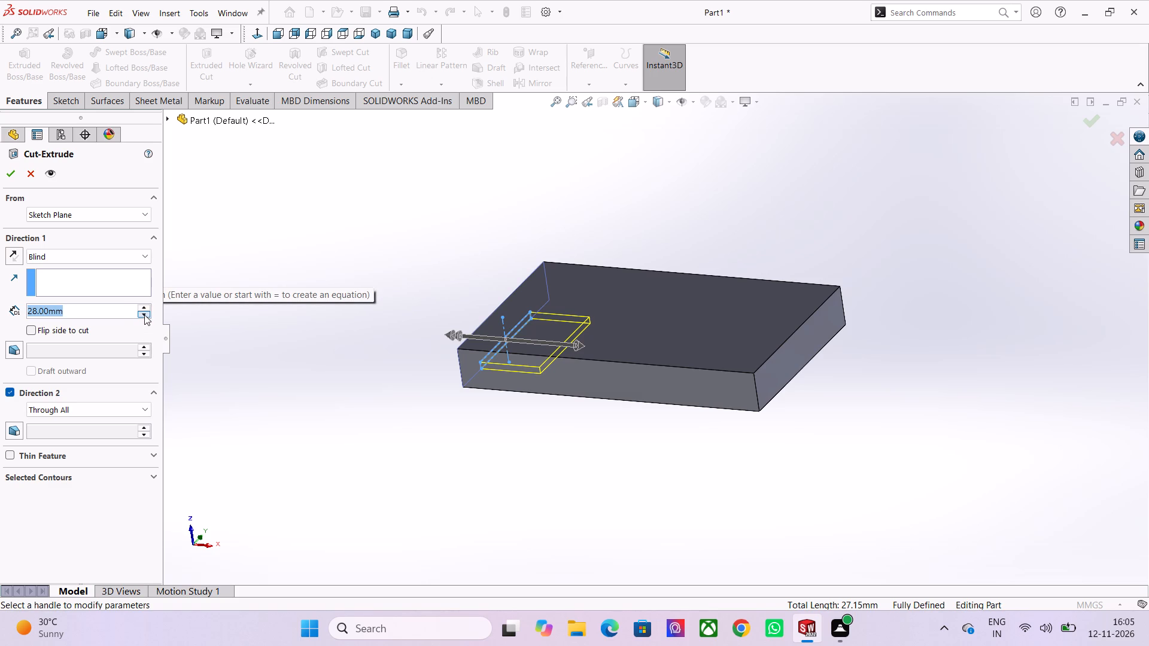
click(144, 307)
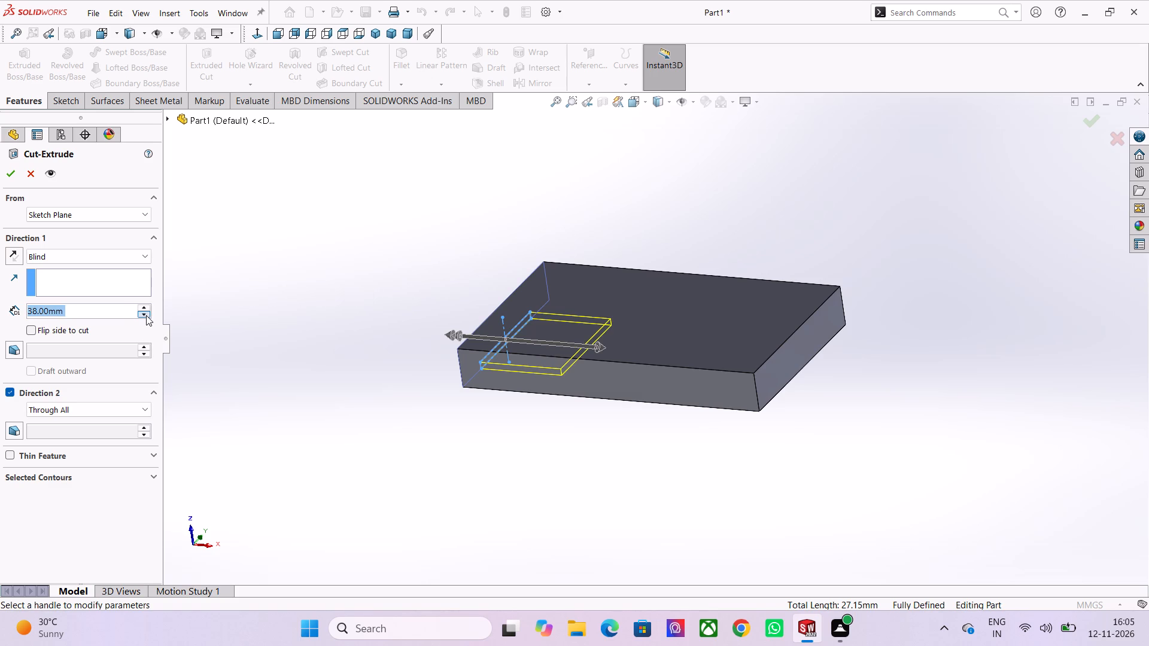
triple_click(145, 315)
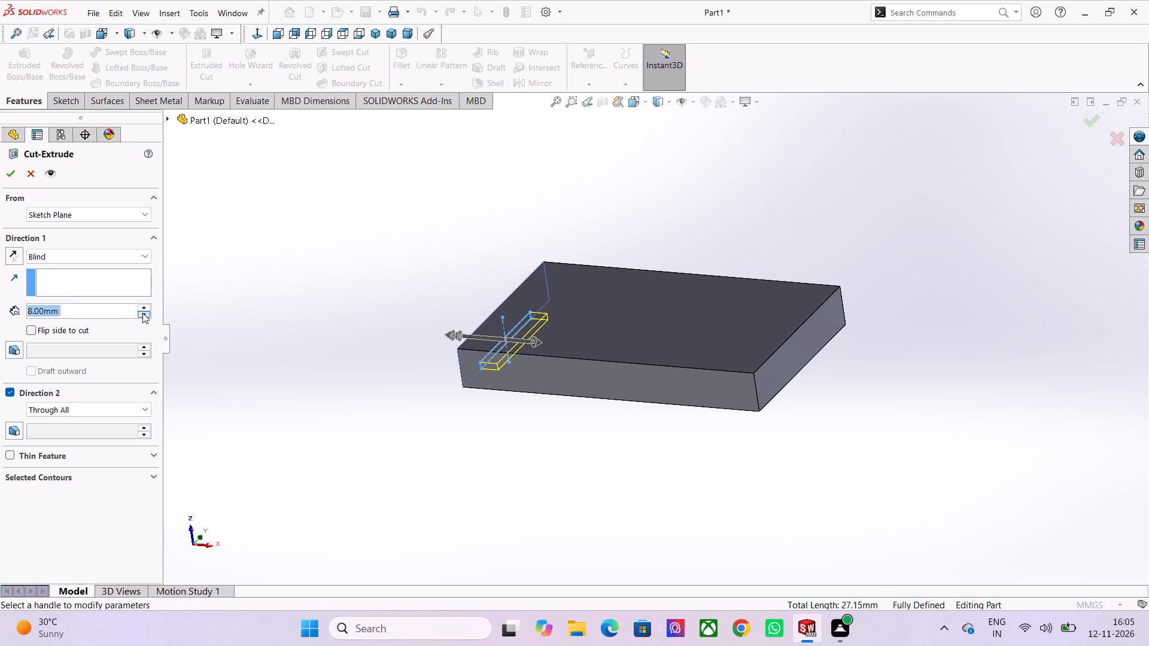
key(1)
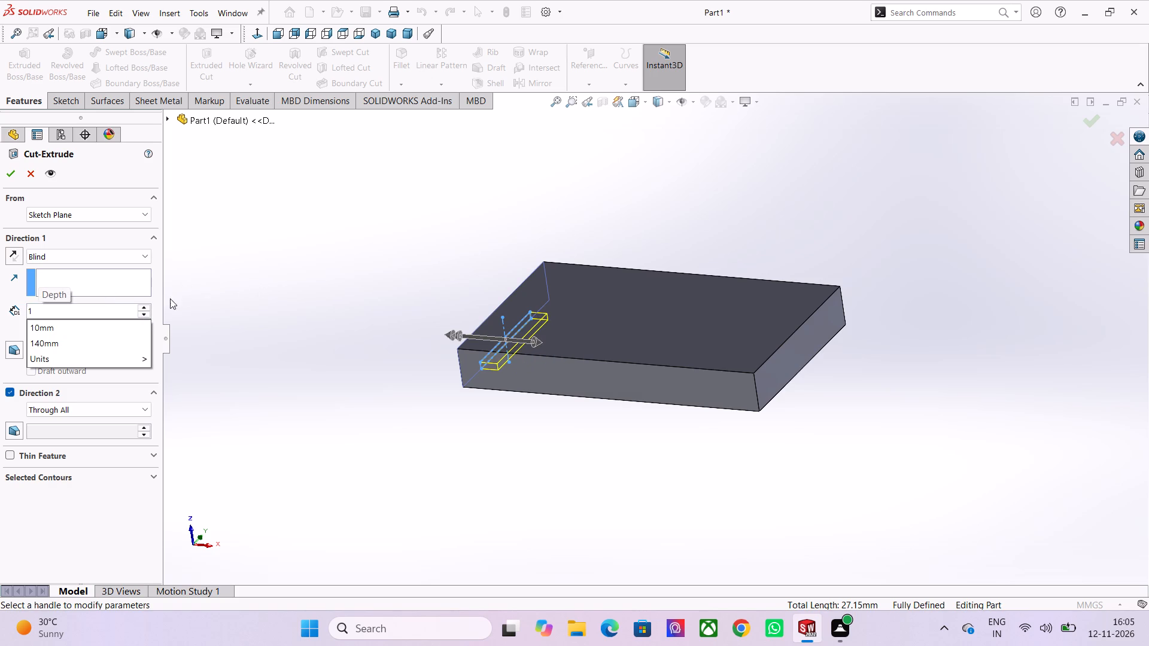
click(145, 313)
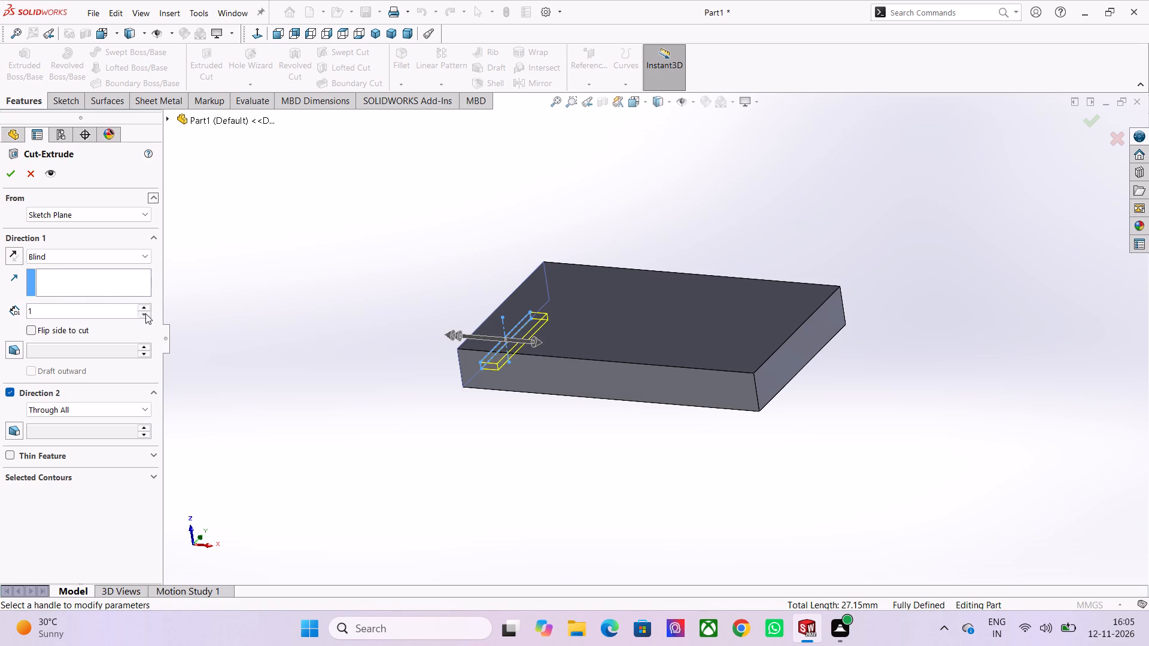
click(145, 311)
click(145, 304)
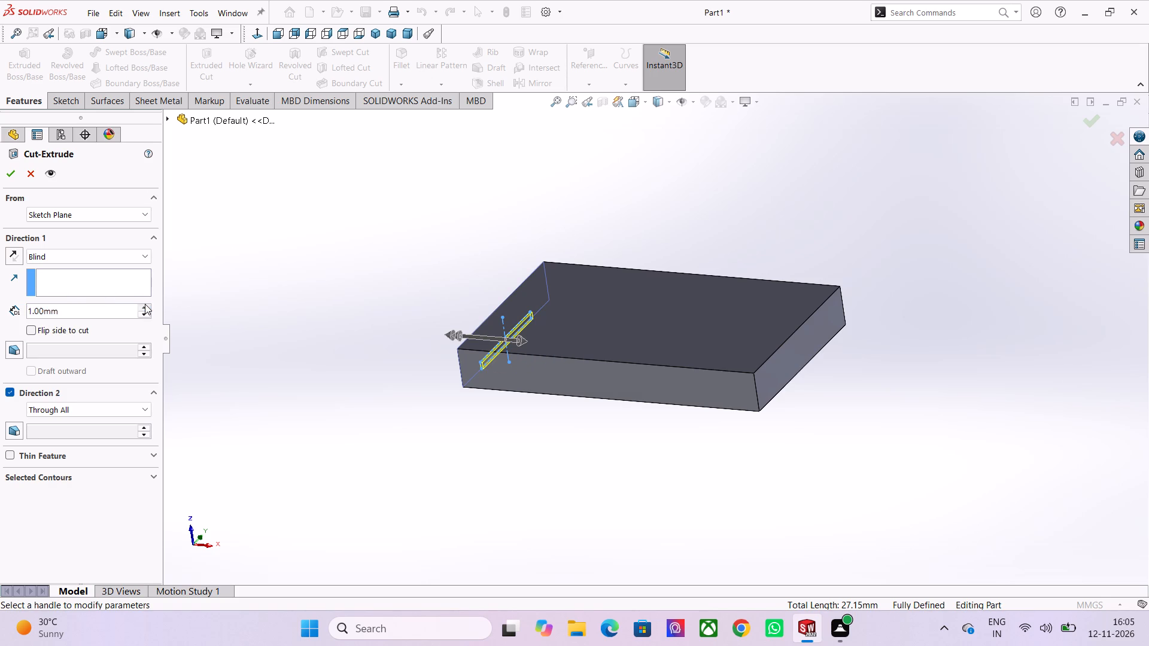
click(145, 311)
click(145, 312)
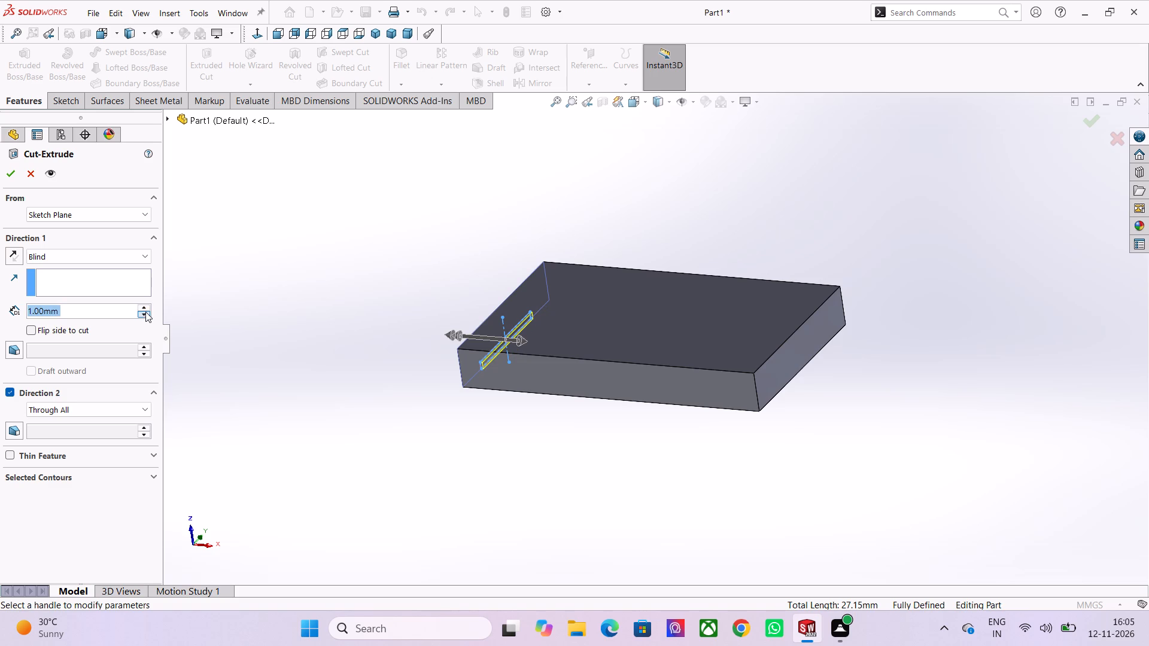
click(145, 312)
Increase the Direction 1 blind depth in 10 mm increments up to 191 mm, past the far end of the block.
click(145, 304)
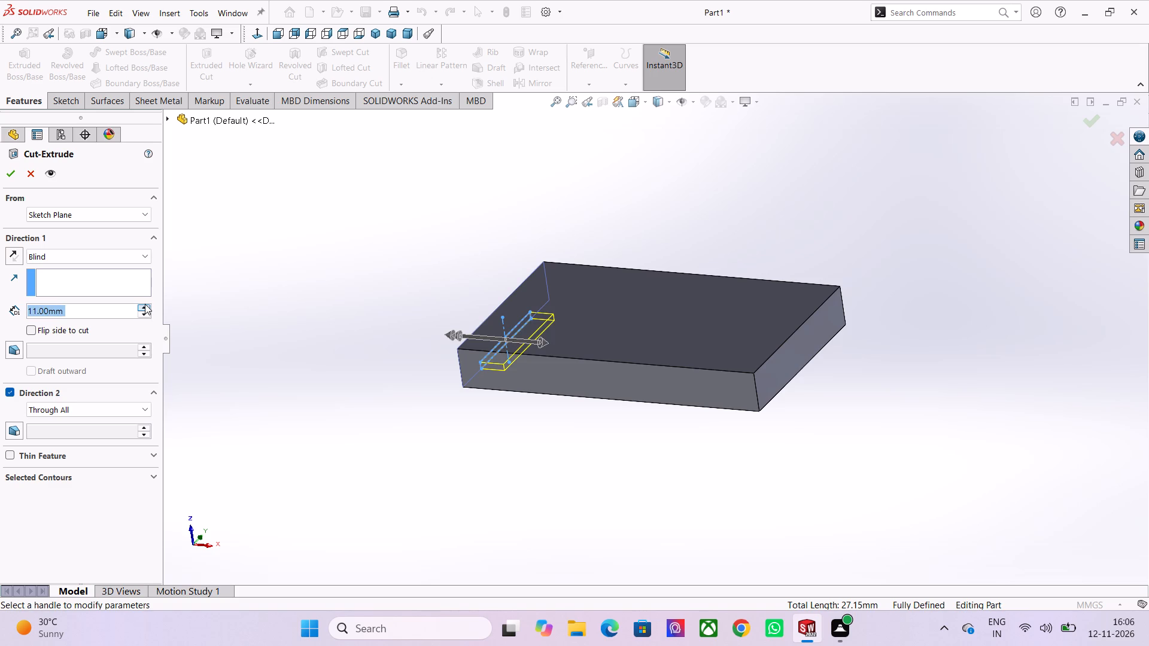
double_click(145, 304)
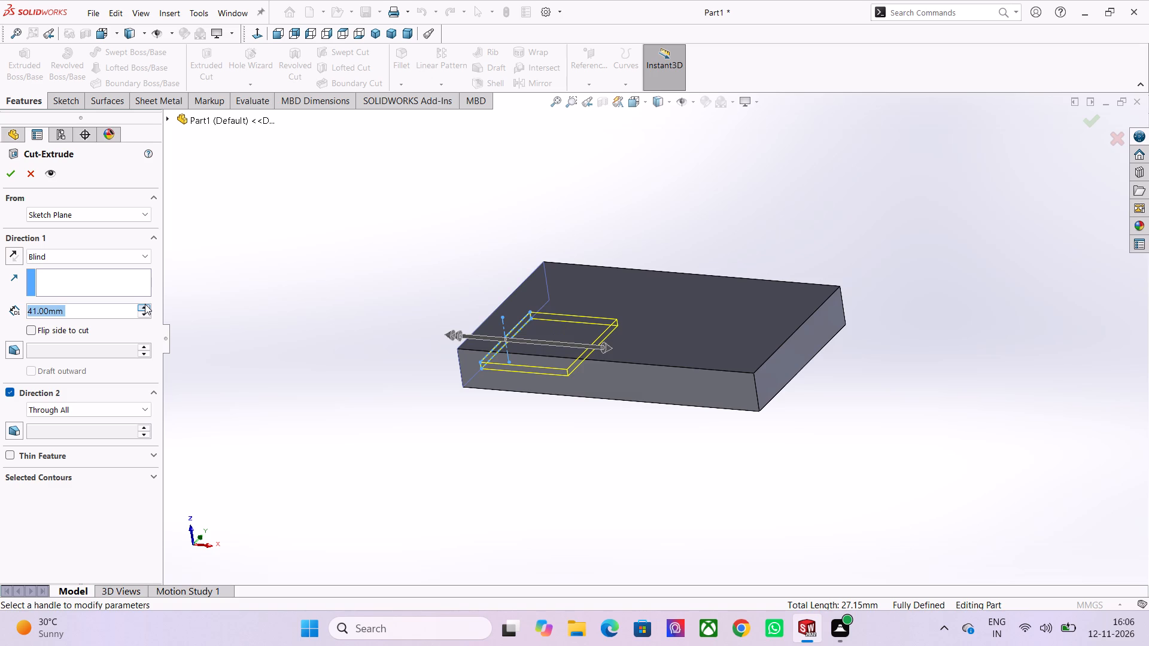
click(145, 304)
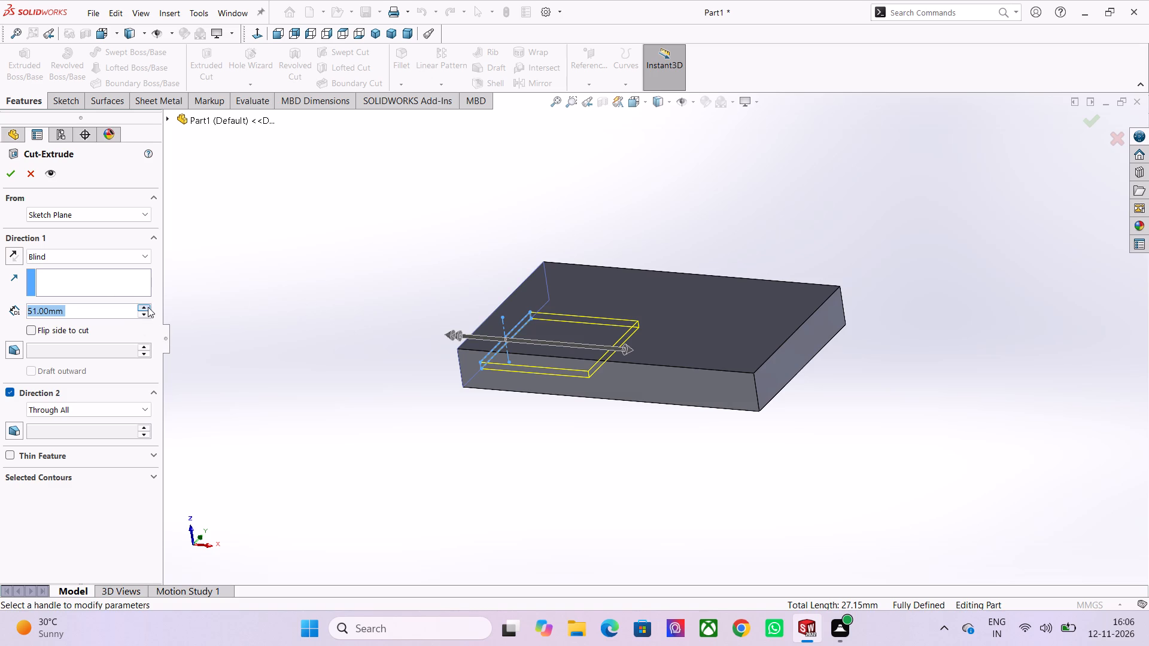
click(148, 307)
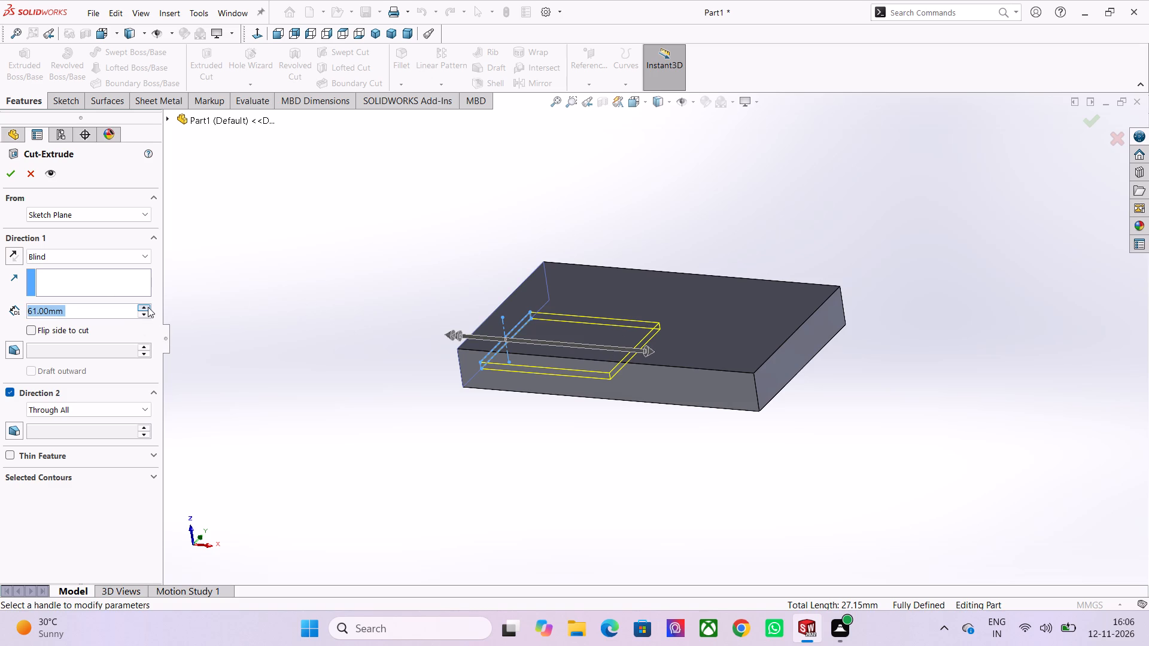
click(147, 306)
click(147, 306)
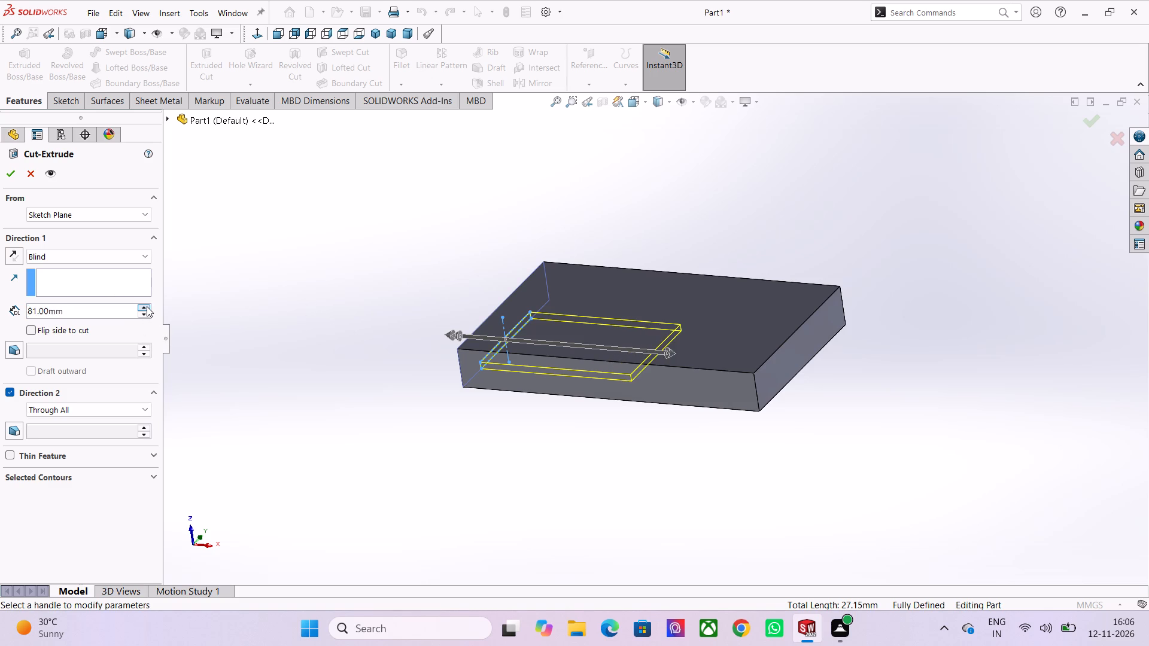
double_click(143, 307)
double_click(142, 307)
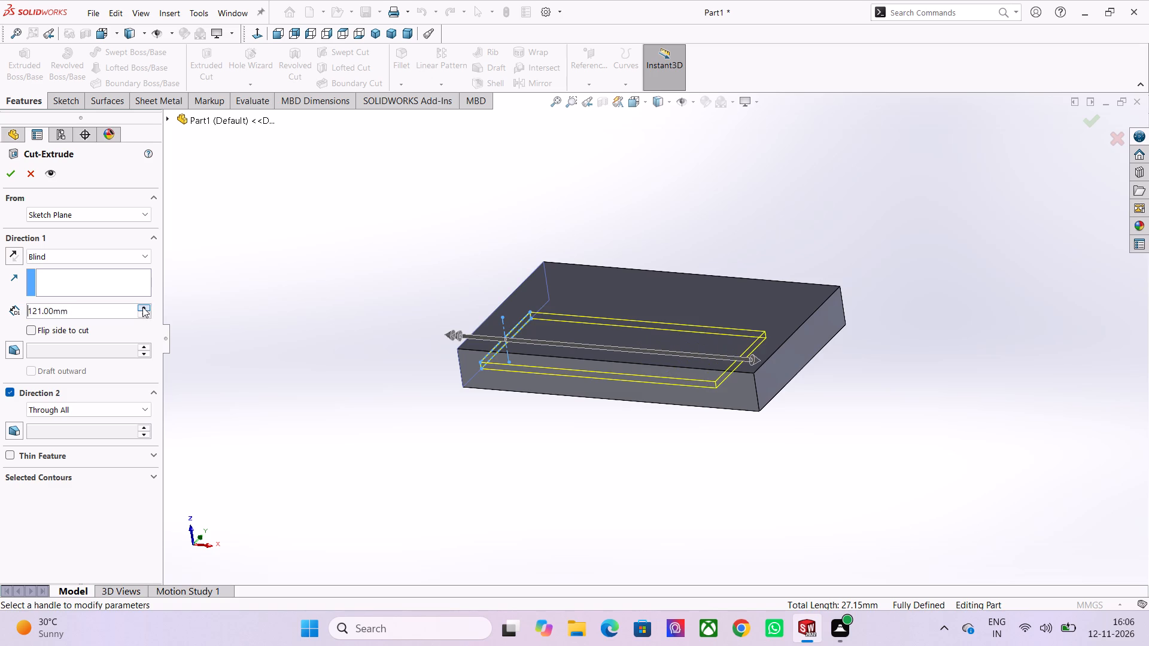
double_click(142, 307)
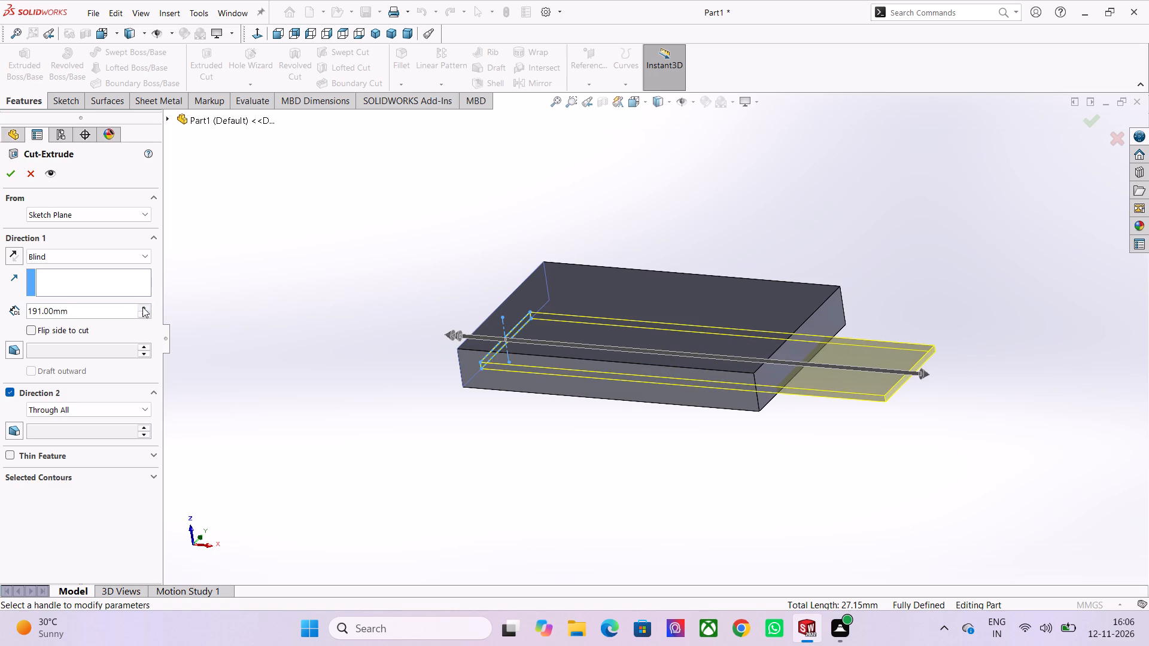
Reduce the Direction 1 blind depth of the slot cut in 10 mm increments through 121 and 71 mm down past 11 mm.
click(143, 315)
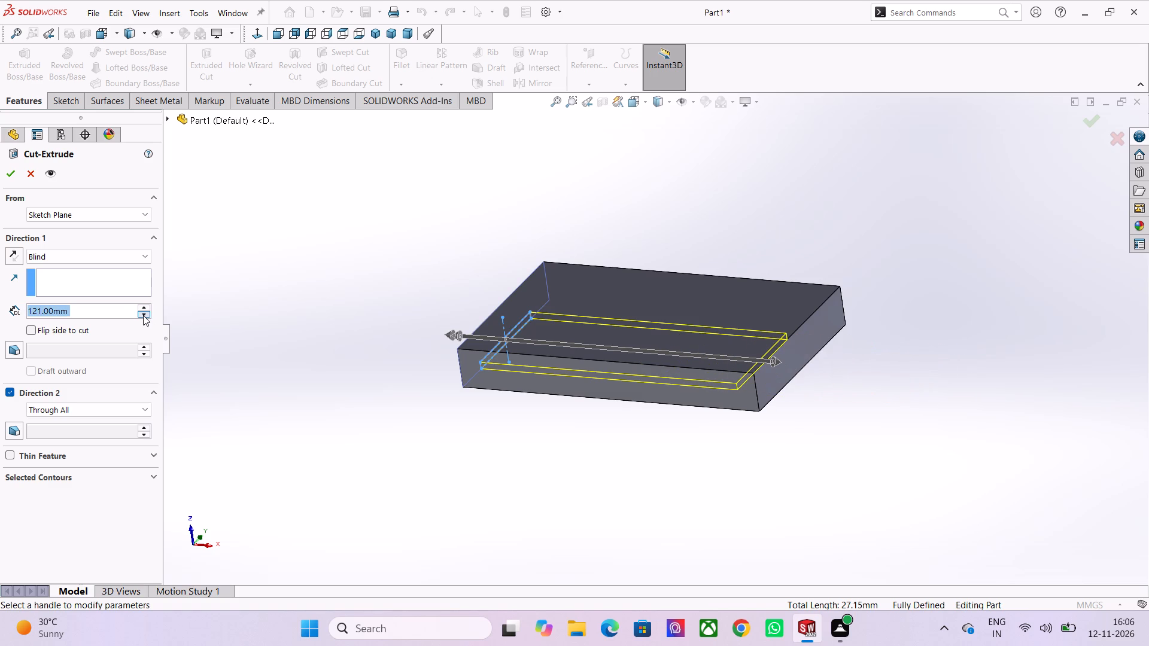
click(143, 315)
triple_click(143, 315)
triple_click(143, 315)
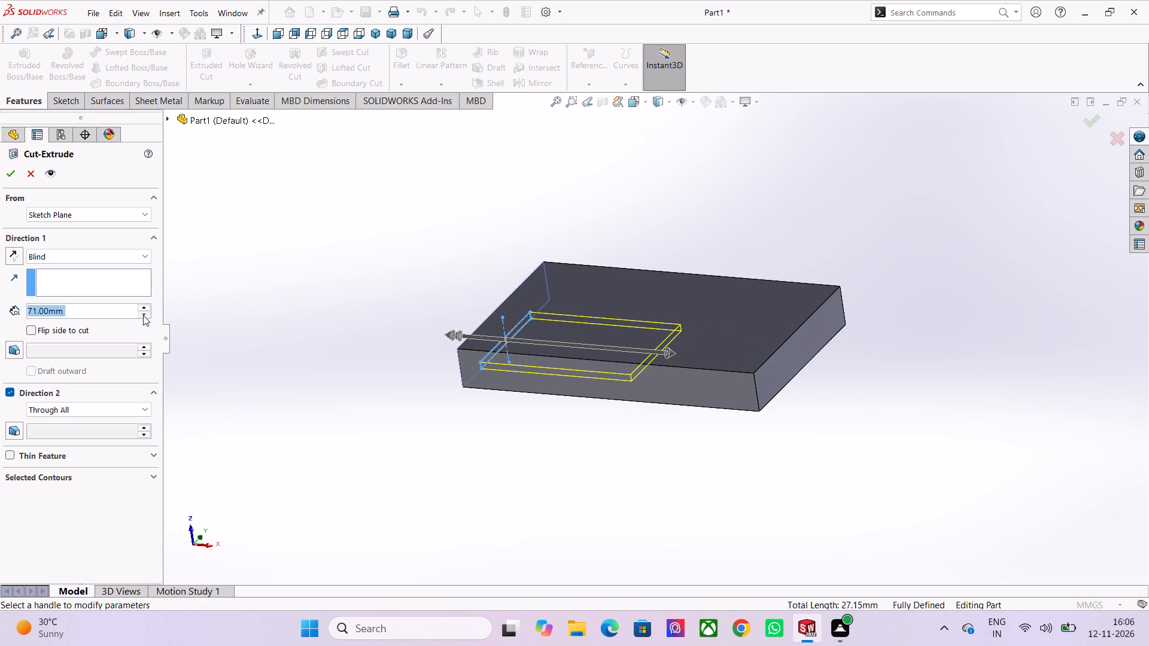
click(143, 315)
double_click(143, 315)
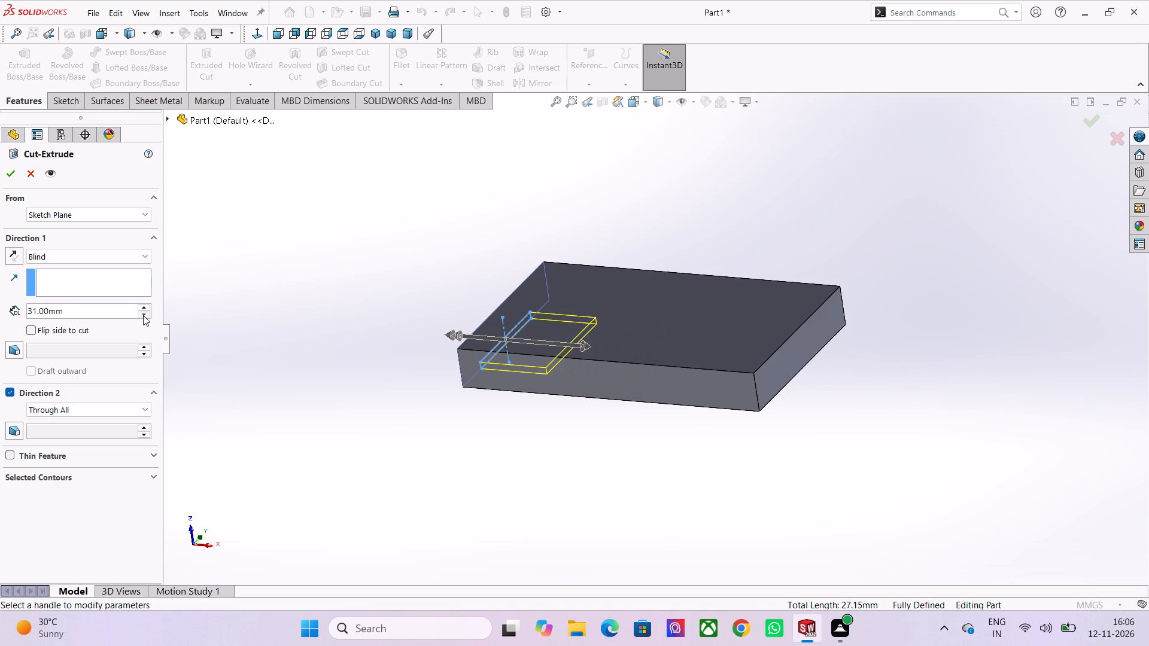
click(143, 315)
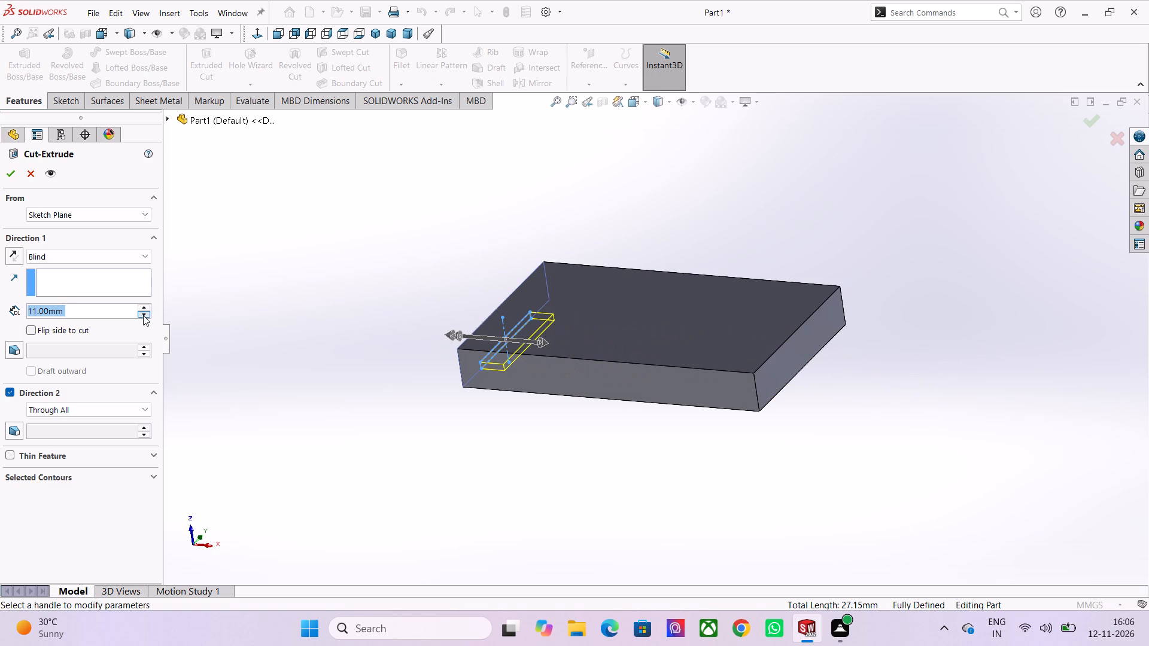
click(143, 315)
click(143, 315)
Try a Direction 1 blind depth of 101 mm for the slot cut, then bring it down to 41 mm.
triple_click(143, 310)
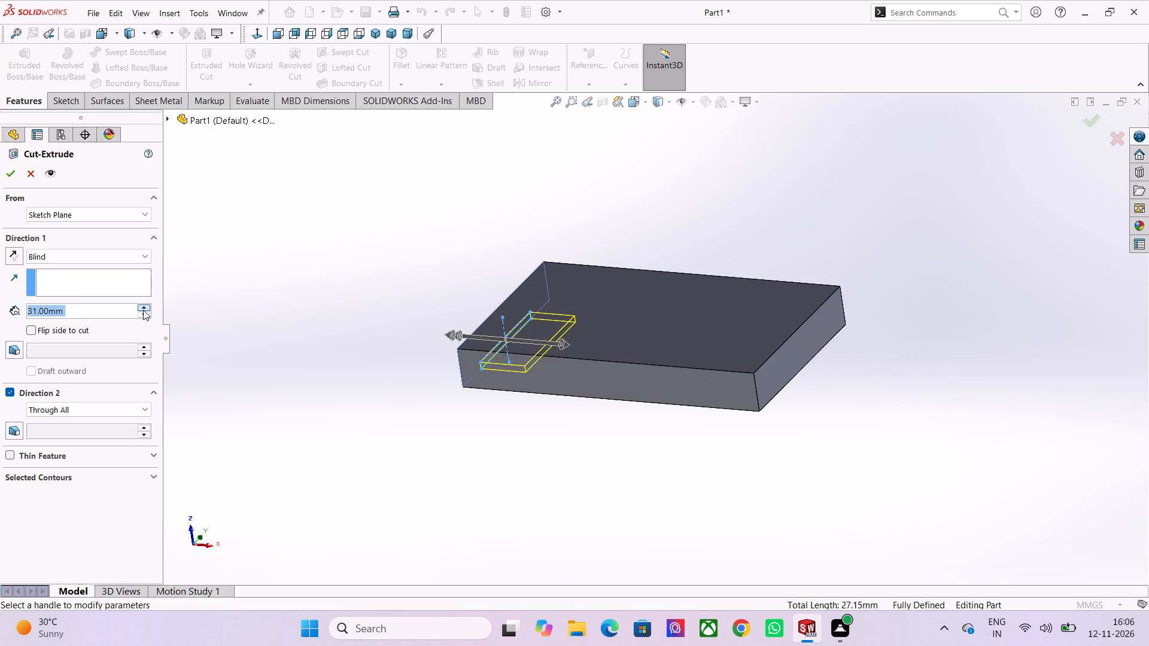
click(143, 310)
click(143, 310)
double_click(143, 310)
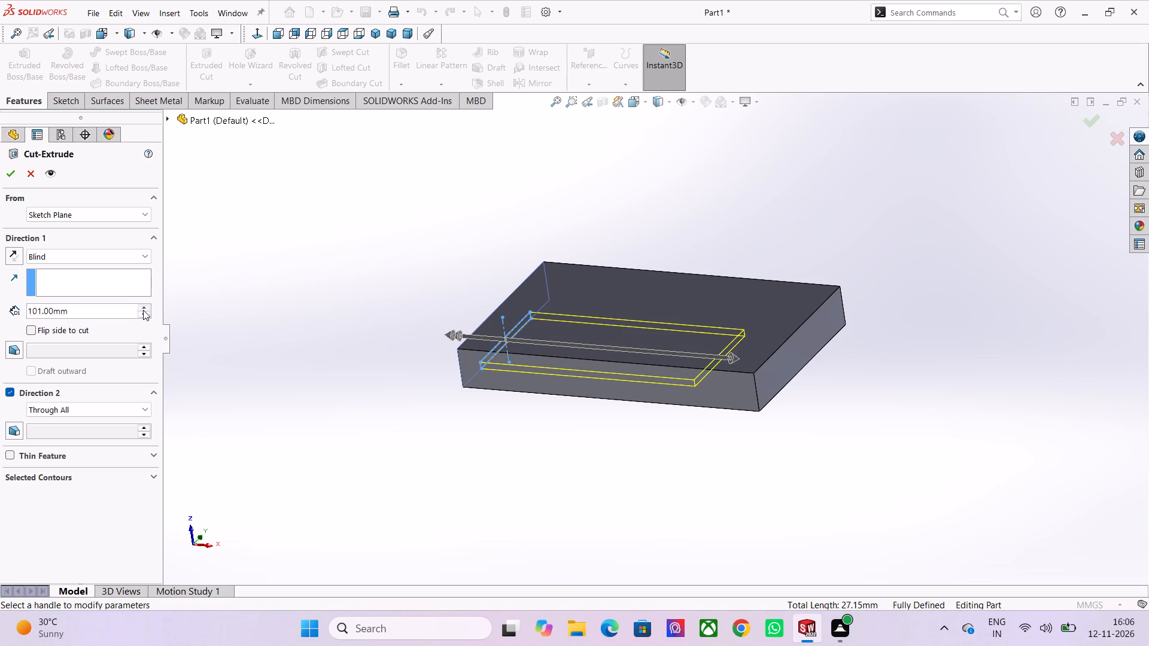
triple_click(143, 315)
double_click(143, 315)
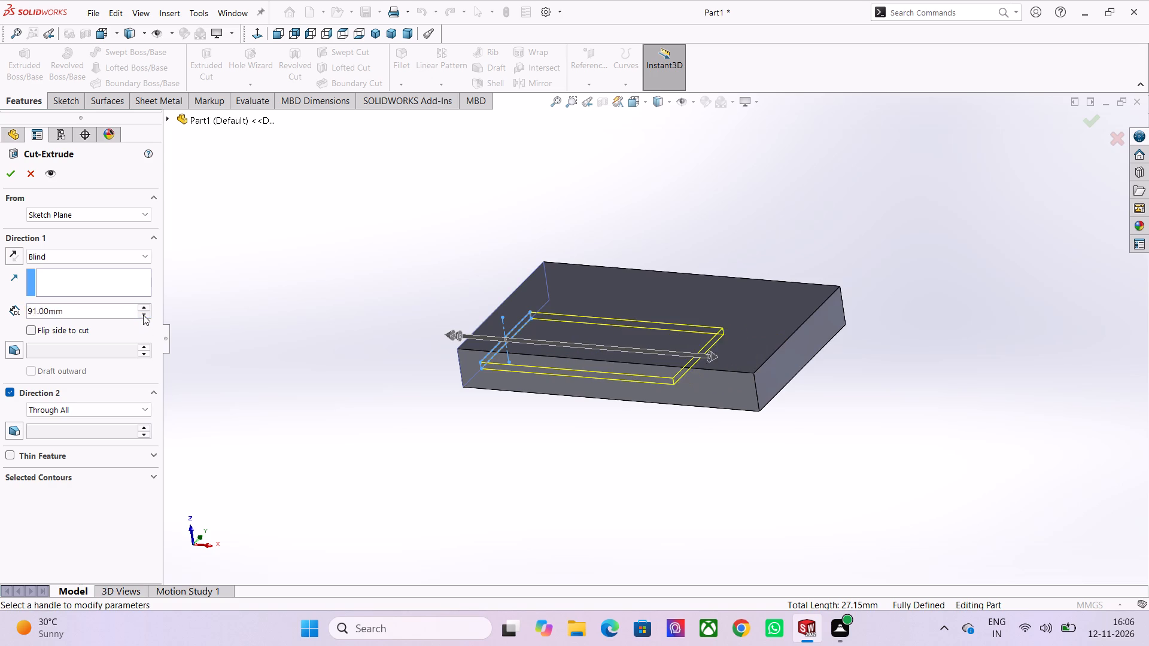
double_click(143, 315)
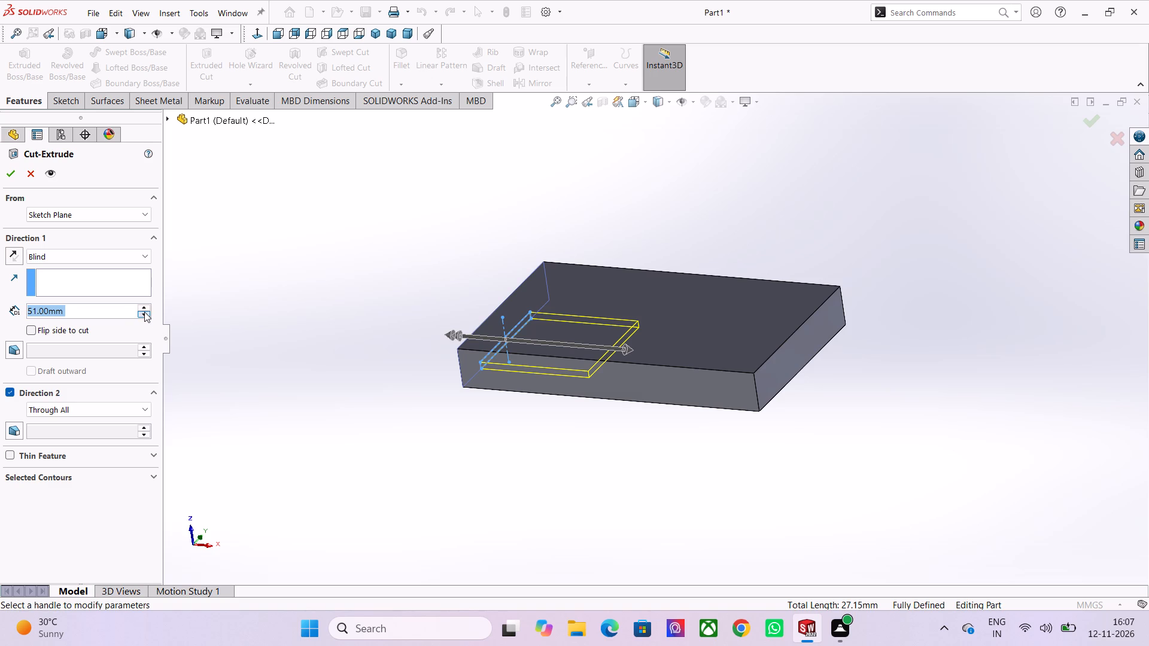
click(144, 312)
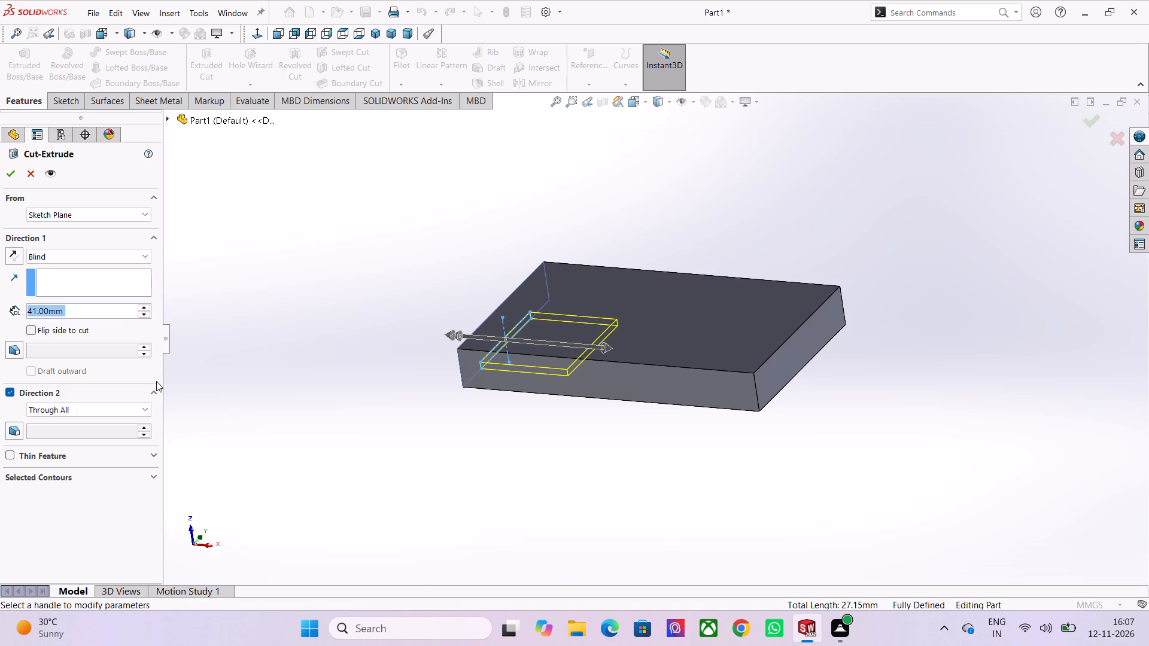
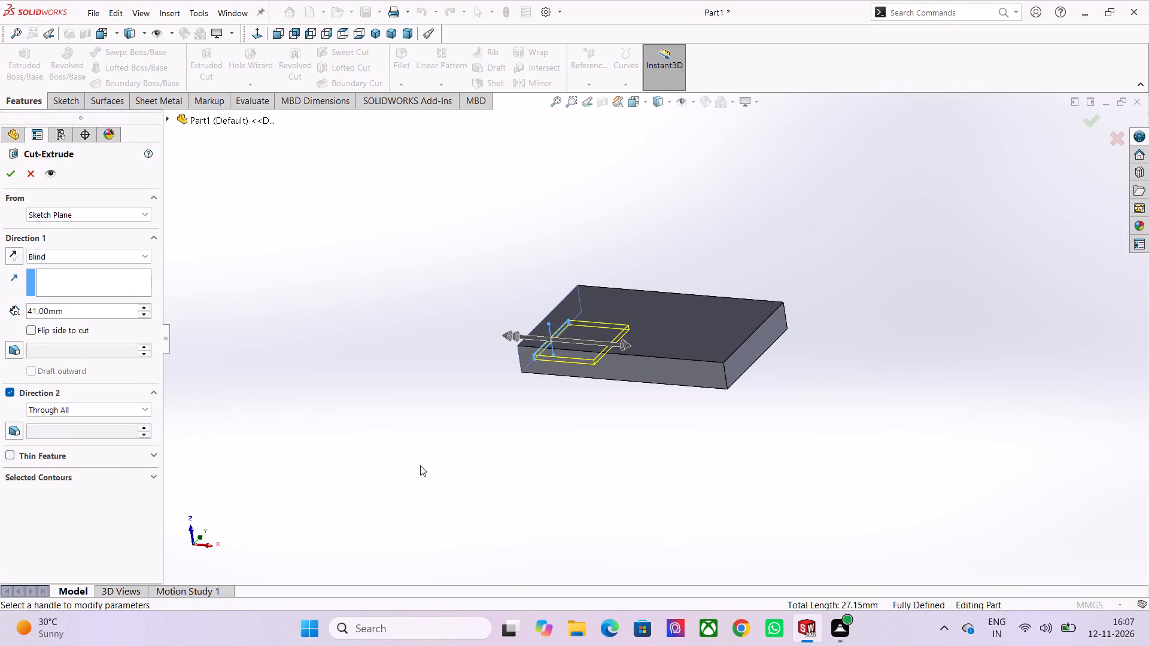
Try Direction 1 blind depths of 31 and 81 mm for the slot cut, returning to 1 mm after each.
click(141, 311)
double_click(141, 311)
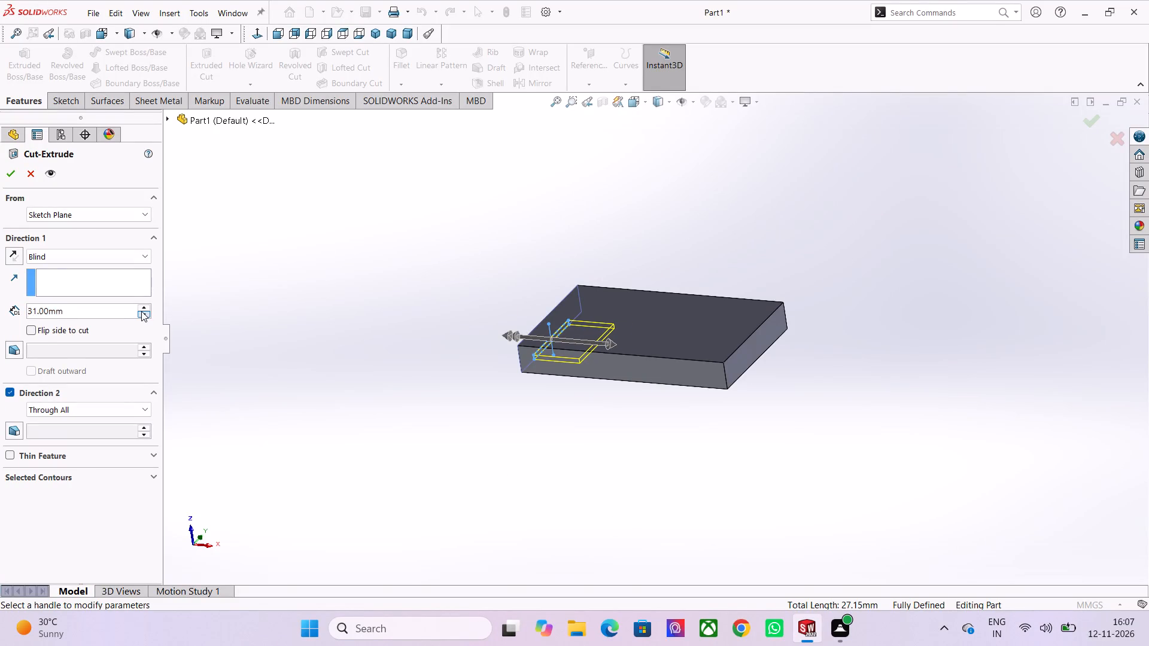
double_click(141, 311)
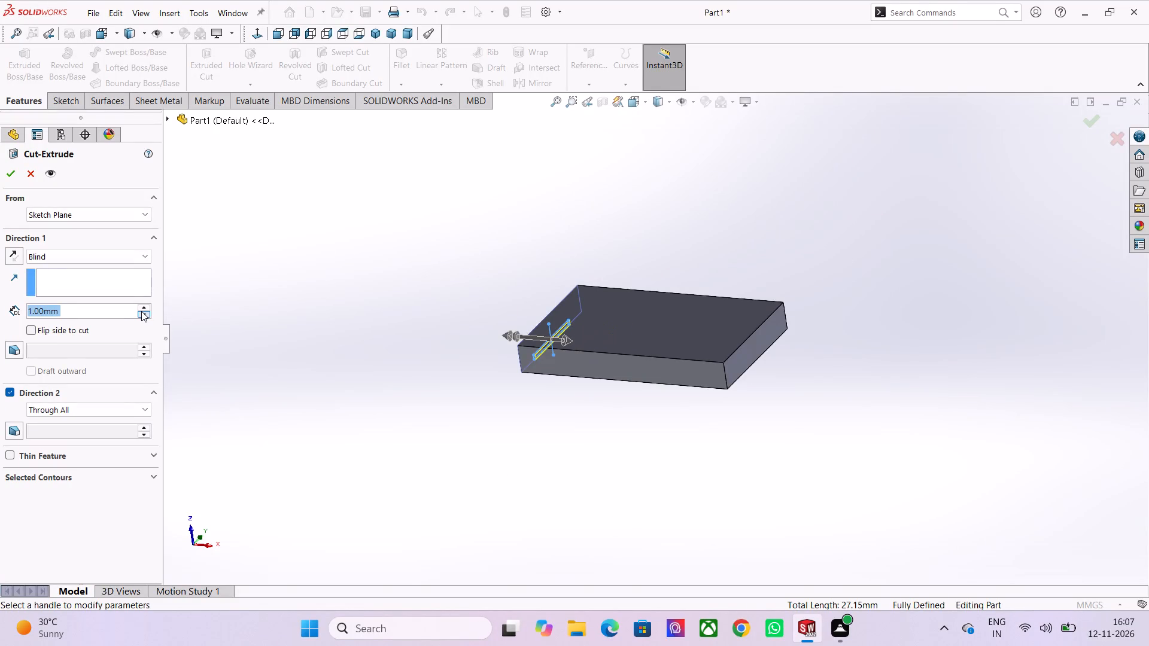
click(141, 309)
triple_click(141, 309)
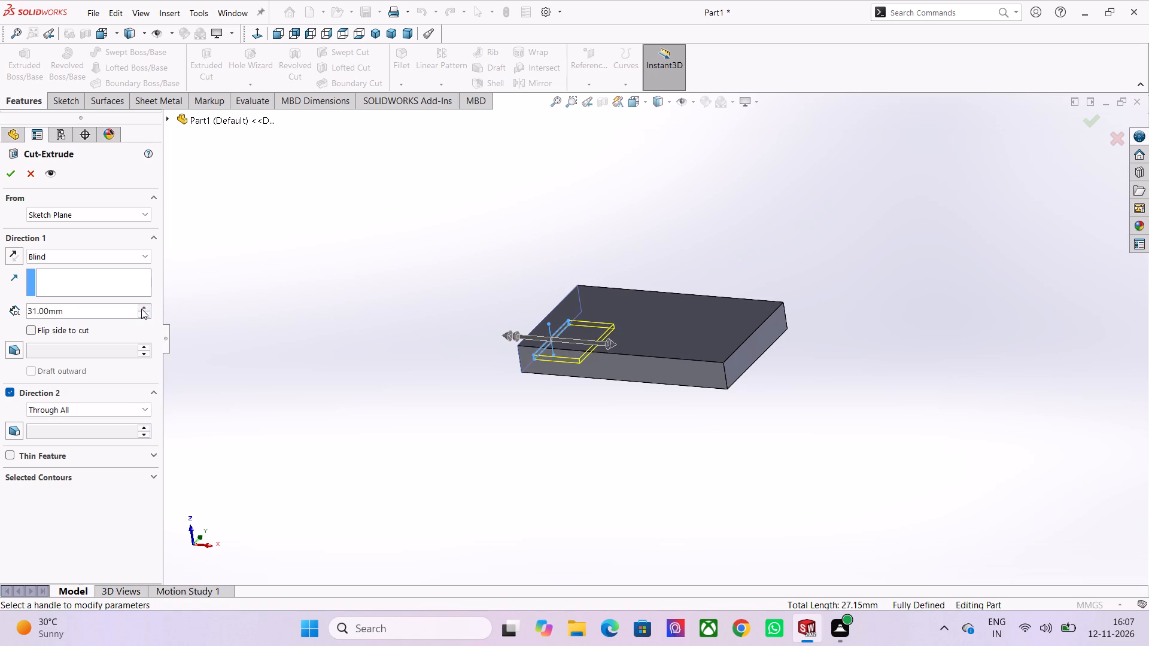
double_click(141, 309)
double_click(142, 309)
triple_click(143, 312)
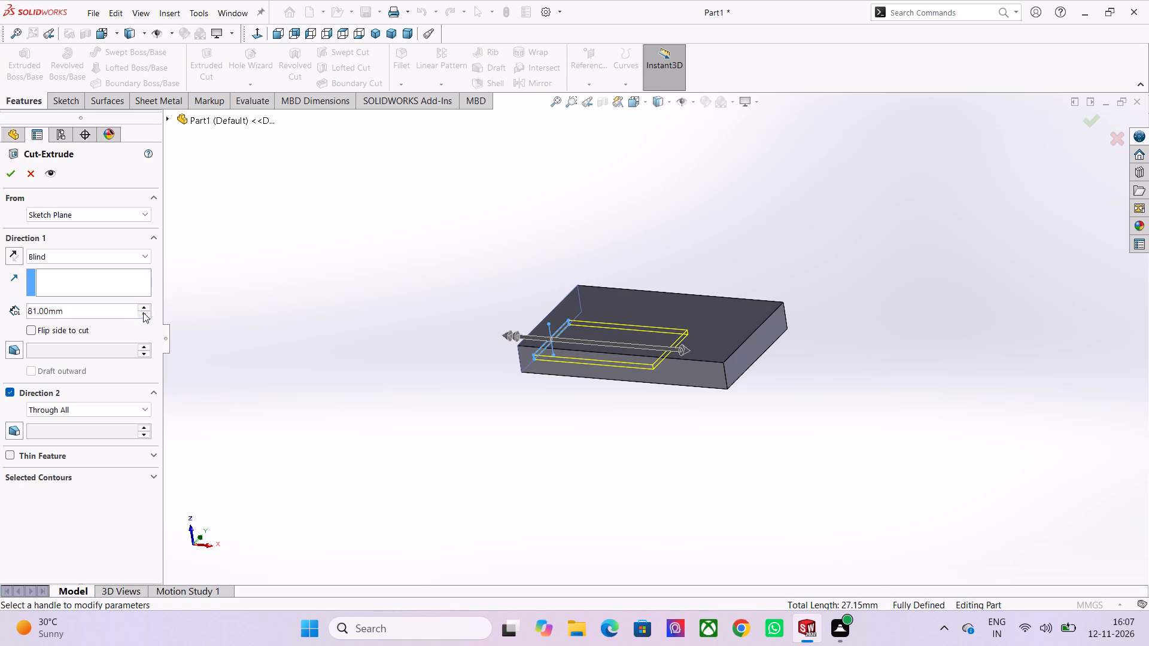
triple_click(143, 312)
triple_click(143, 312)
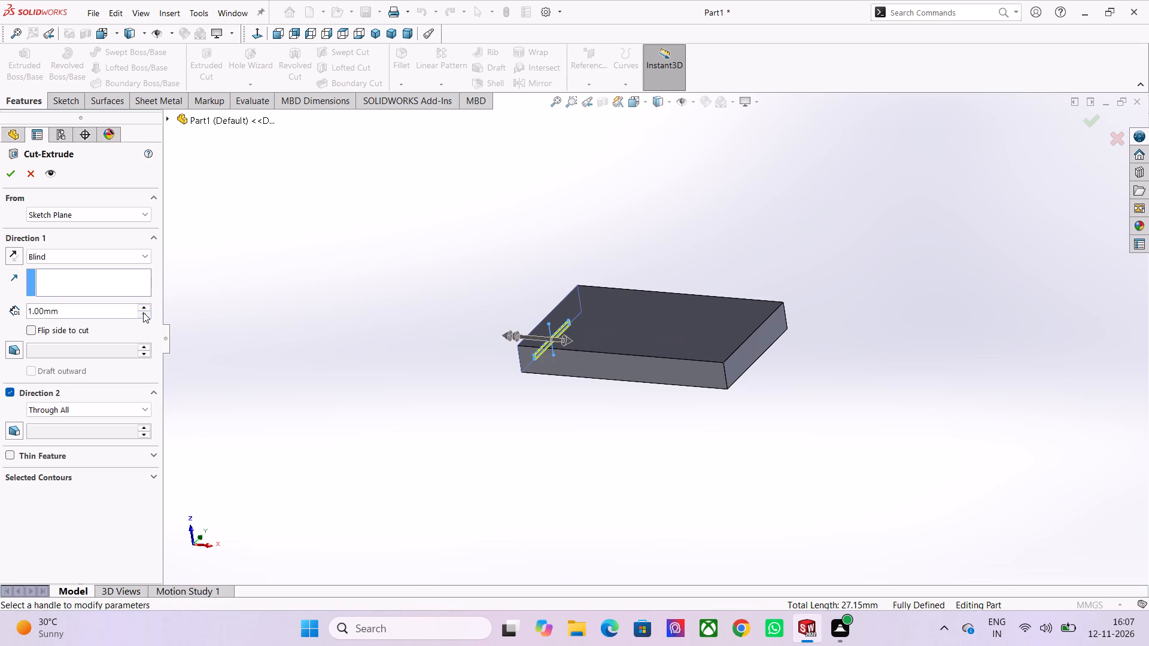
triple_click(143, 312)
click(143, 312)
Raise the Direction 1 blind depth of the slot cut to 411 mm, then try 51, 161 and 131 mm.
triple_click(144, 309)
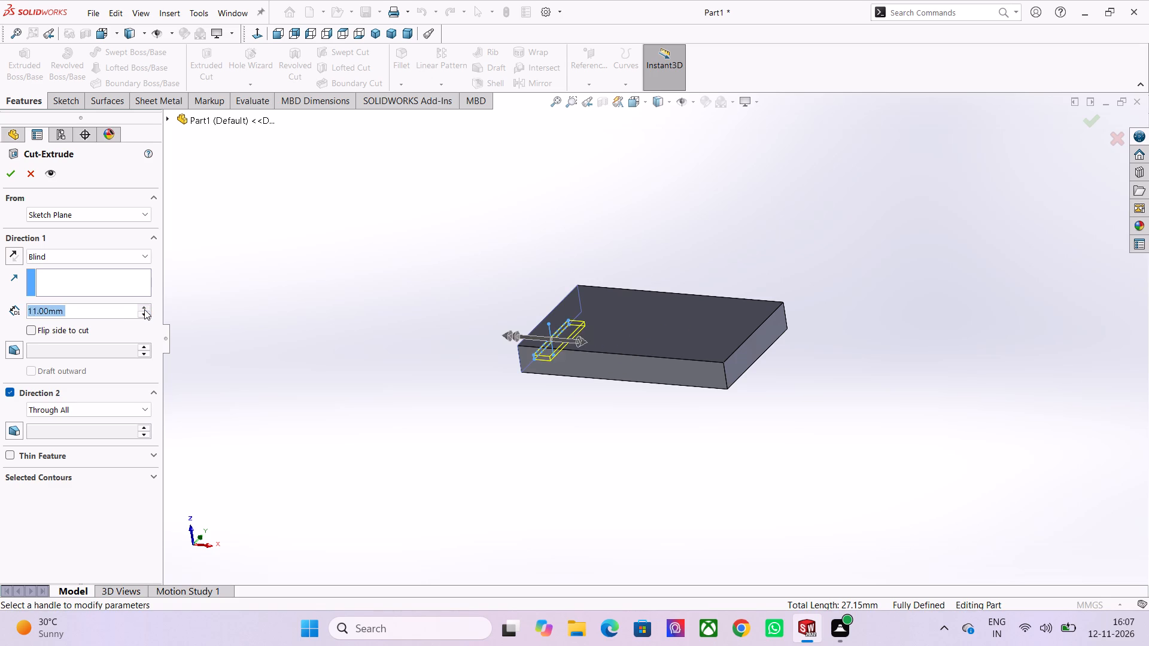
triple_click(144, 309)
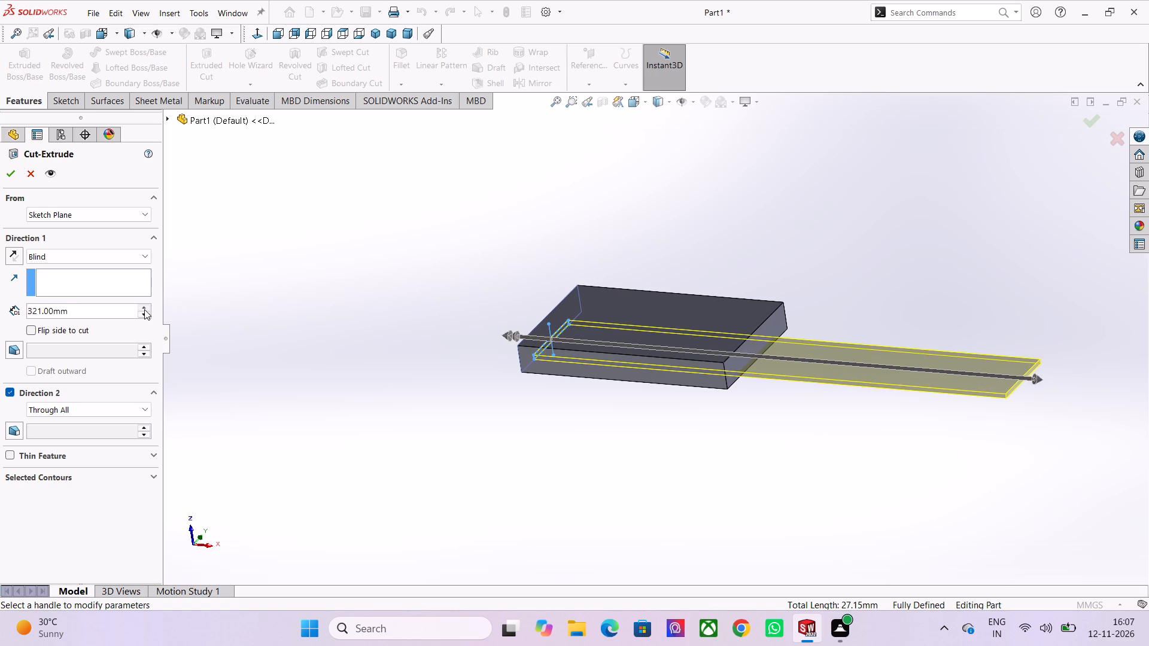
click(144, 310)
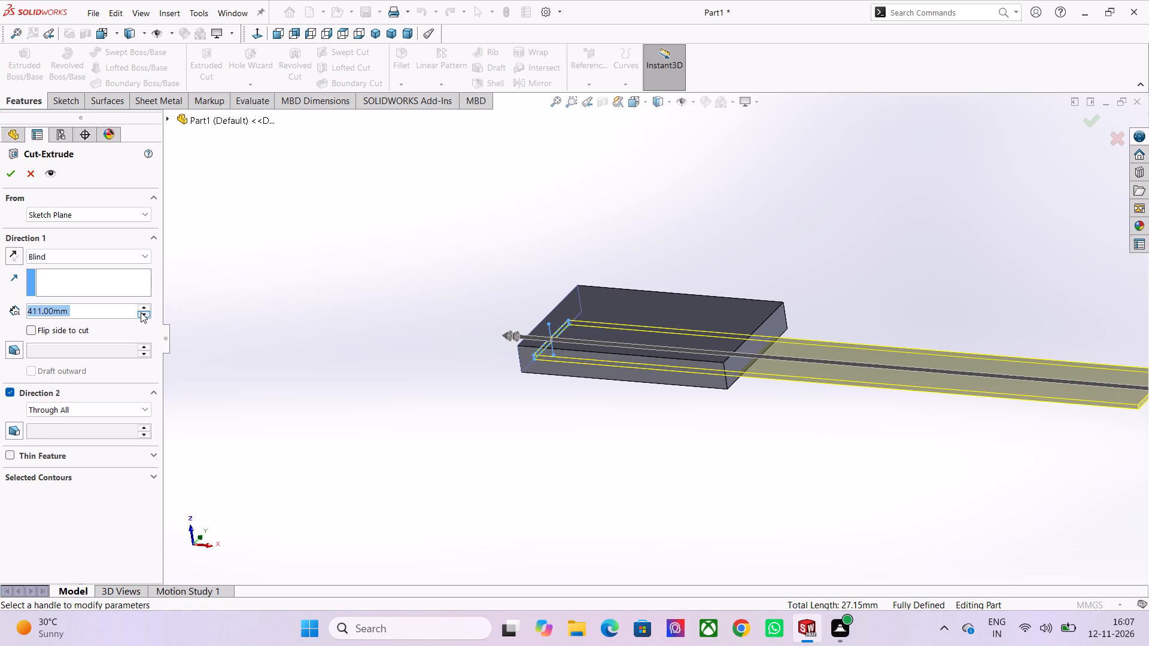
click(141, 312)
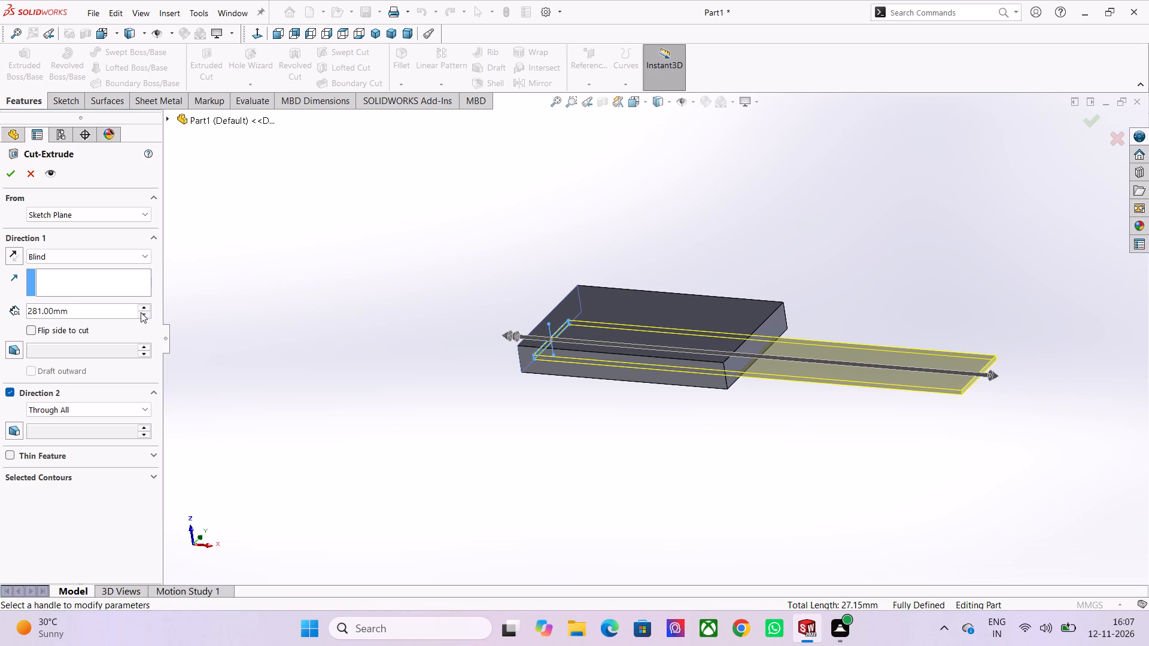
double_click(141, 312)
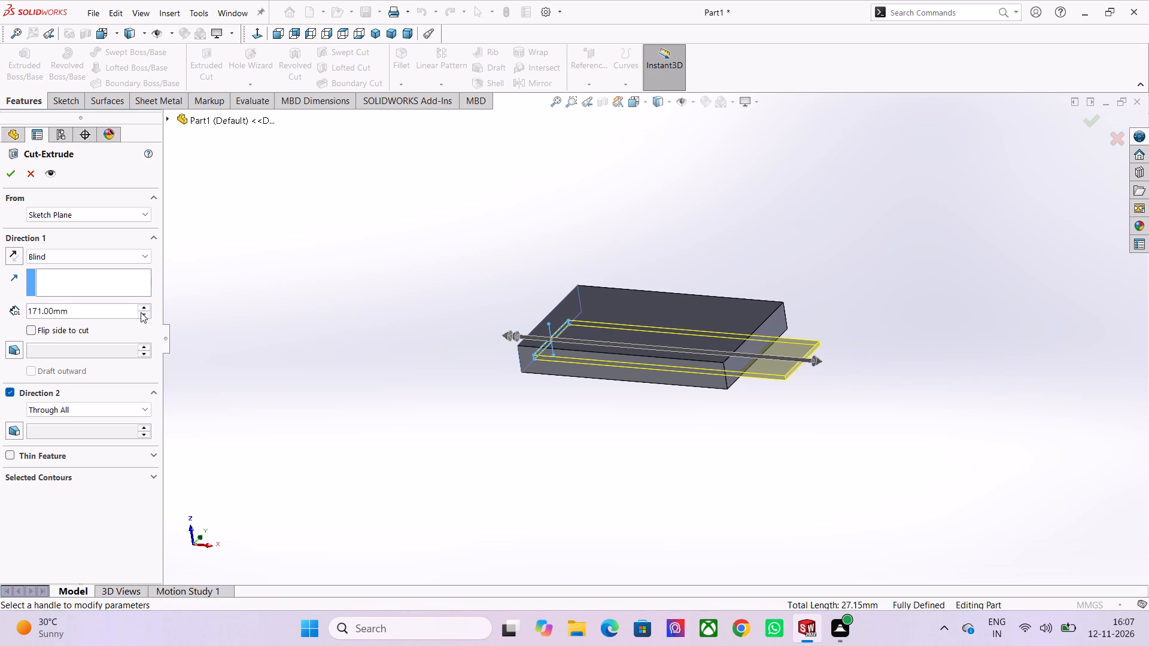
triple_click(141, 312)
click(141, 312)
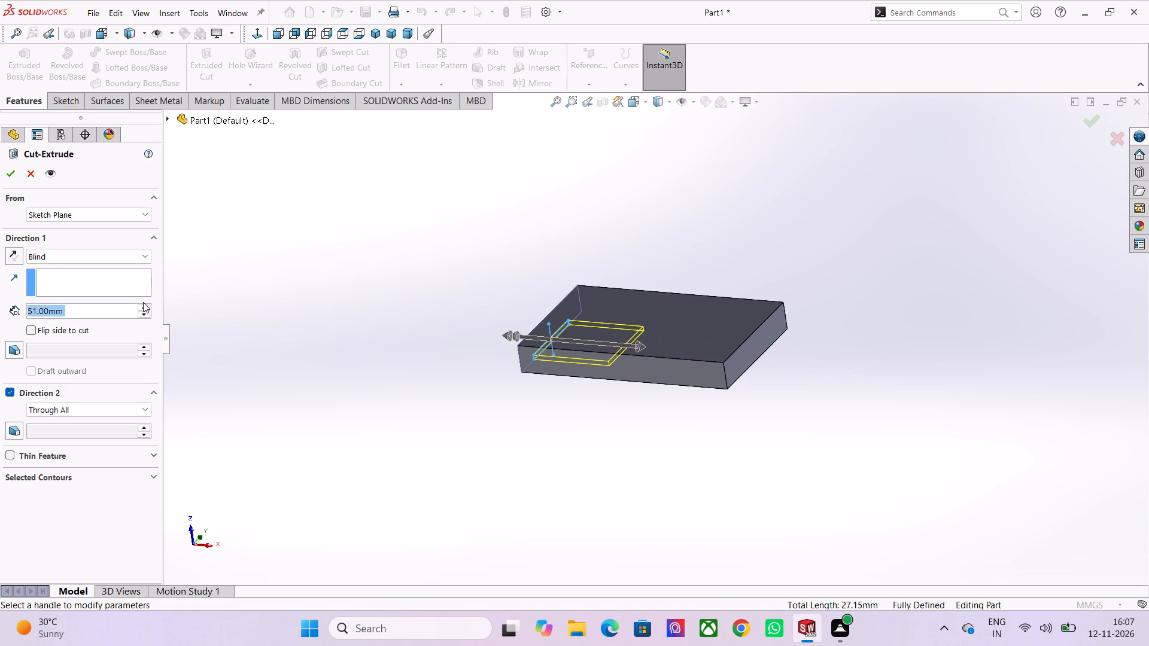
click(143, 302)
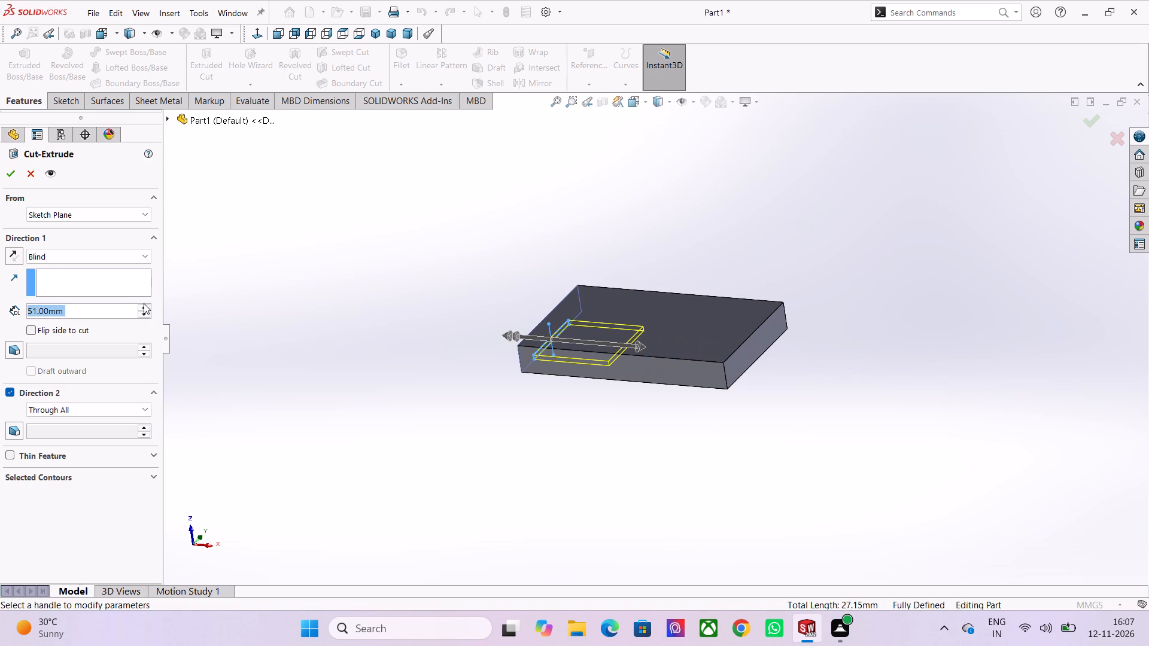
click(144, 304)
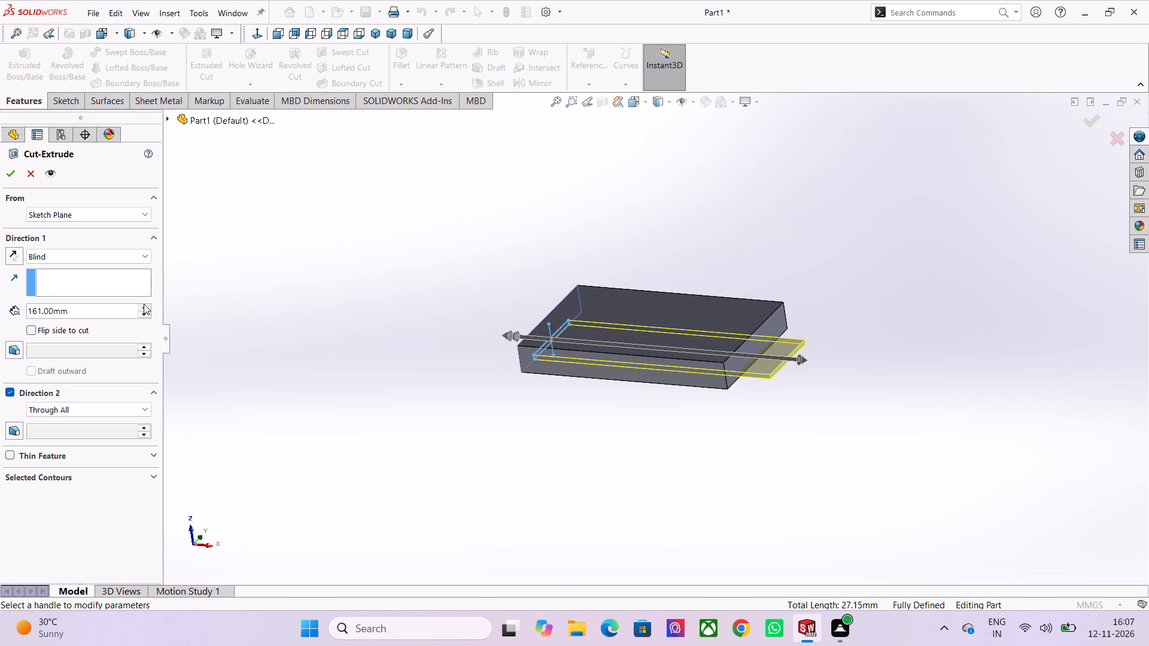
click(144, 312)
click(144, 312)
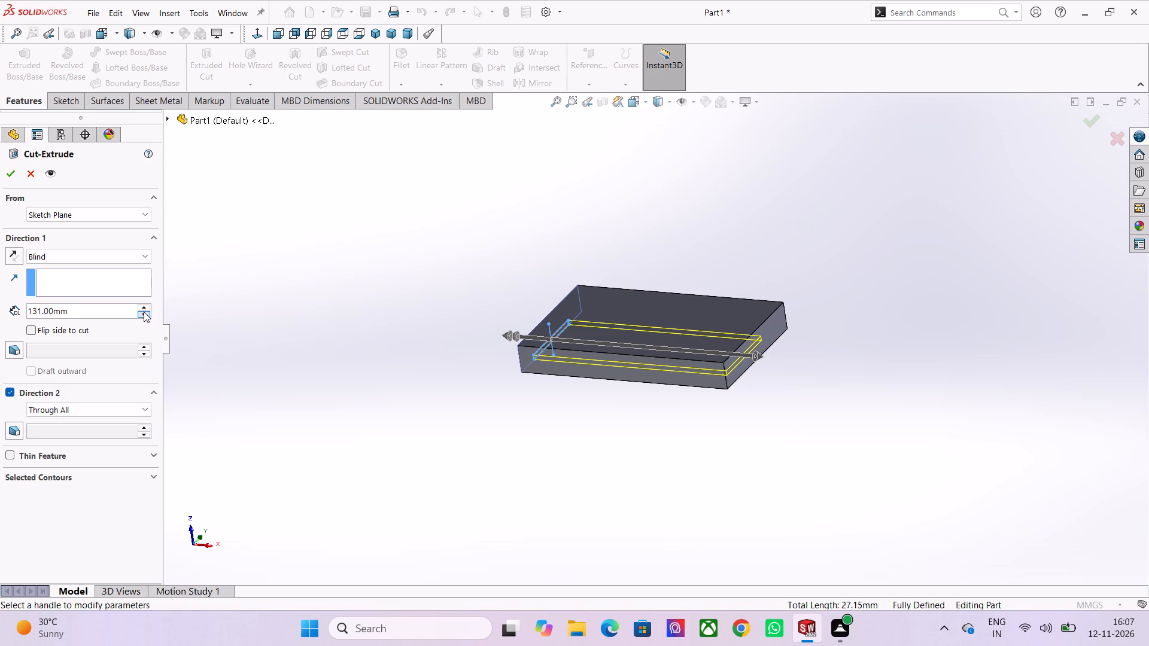
Set the Direction 1 blind depth to 140 mm and apply the slot cut.
text(140)
key(Return)
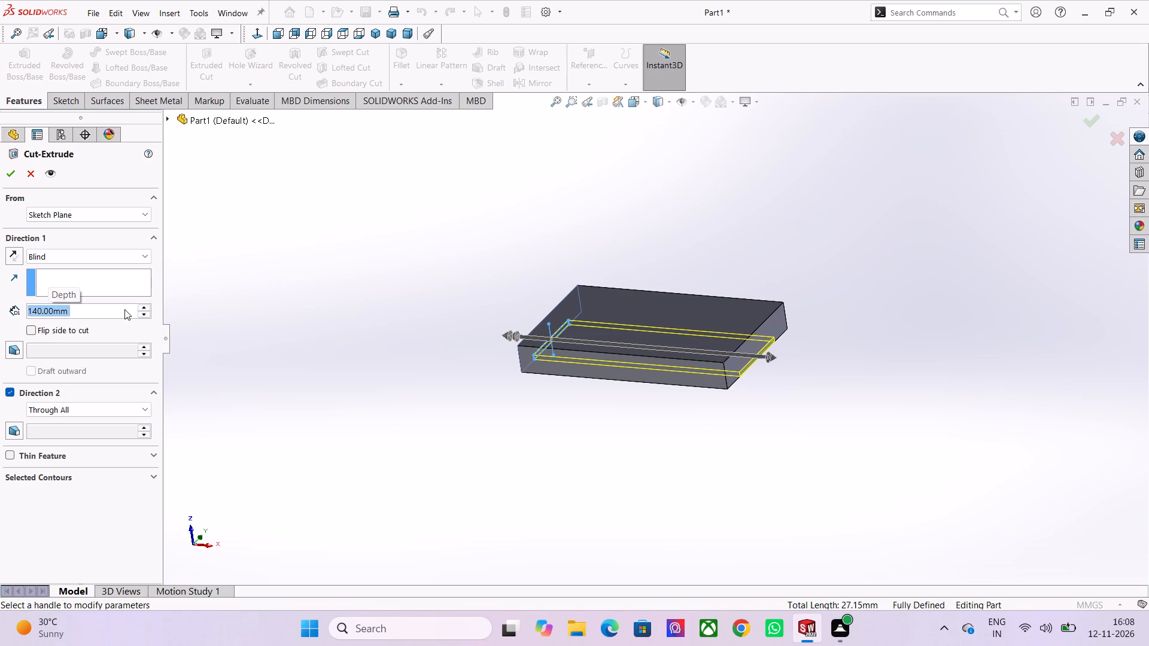
middle_drag(611, 428, 633, 454)
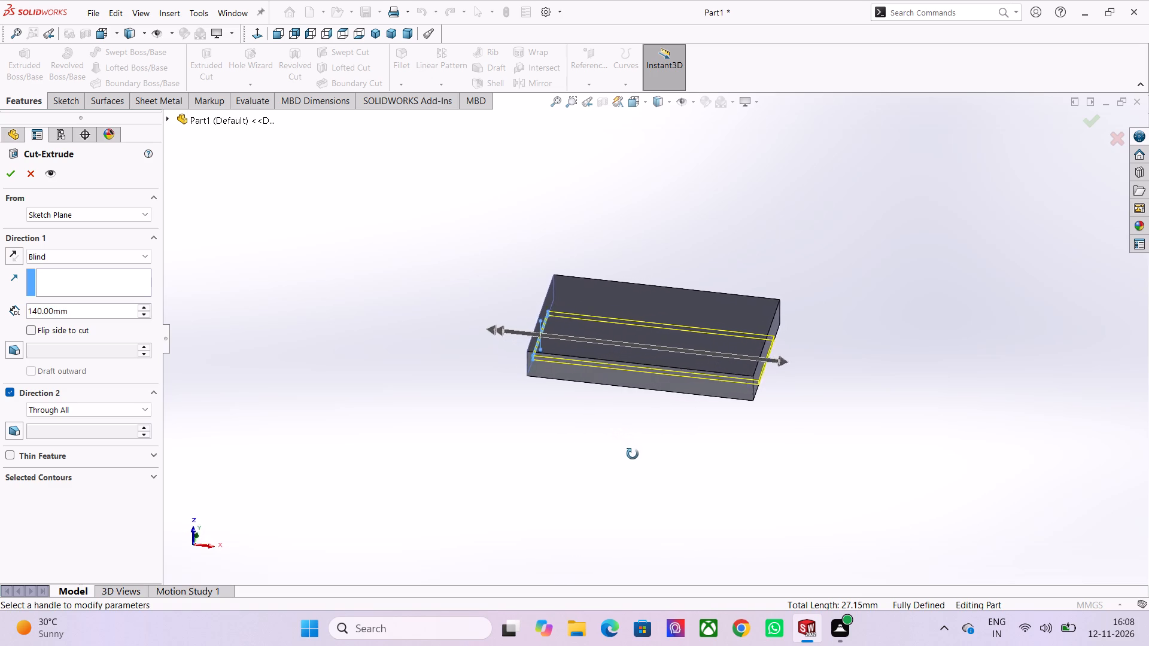
middle_drag(633, 454, 662, 376)
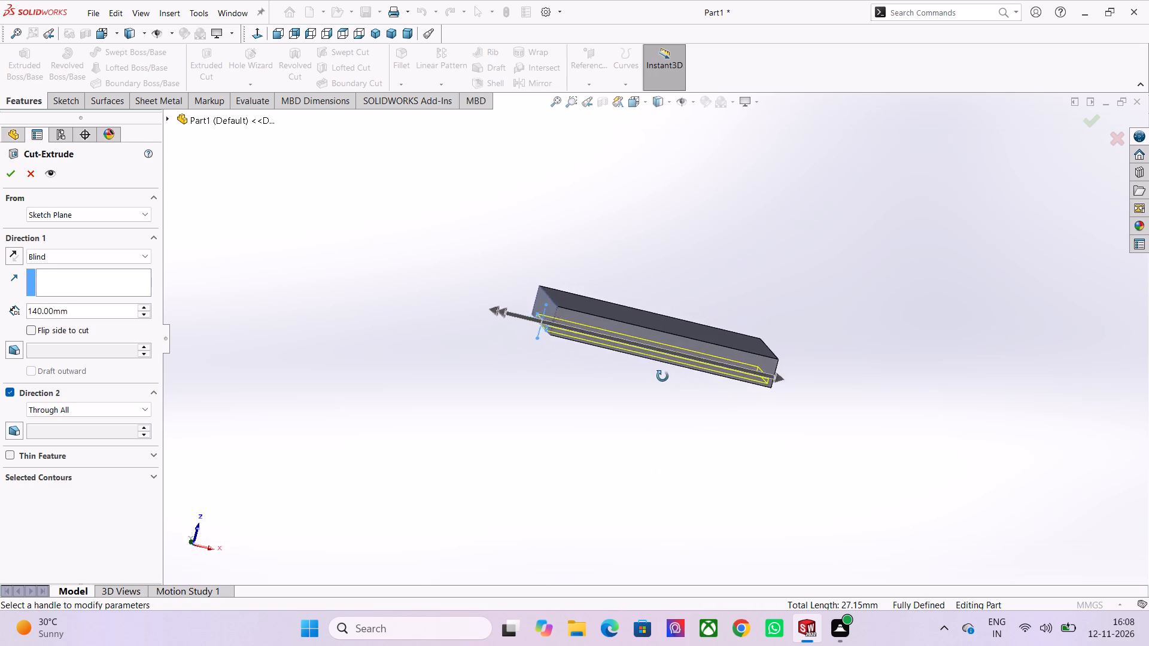
middle_drag(662, 376, 689, 375)
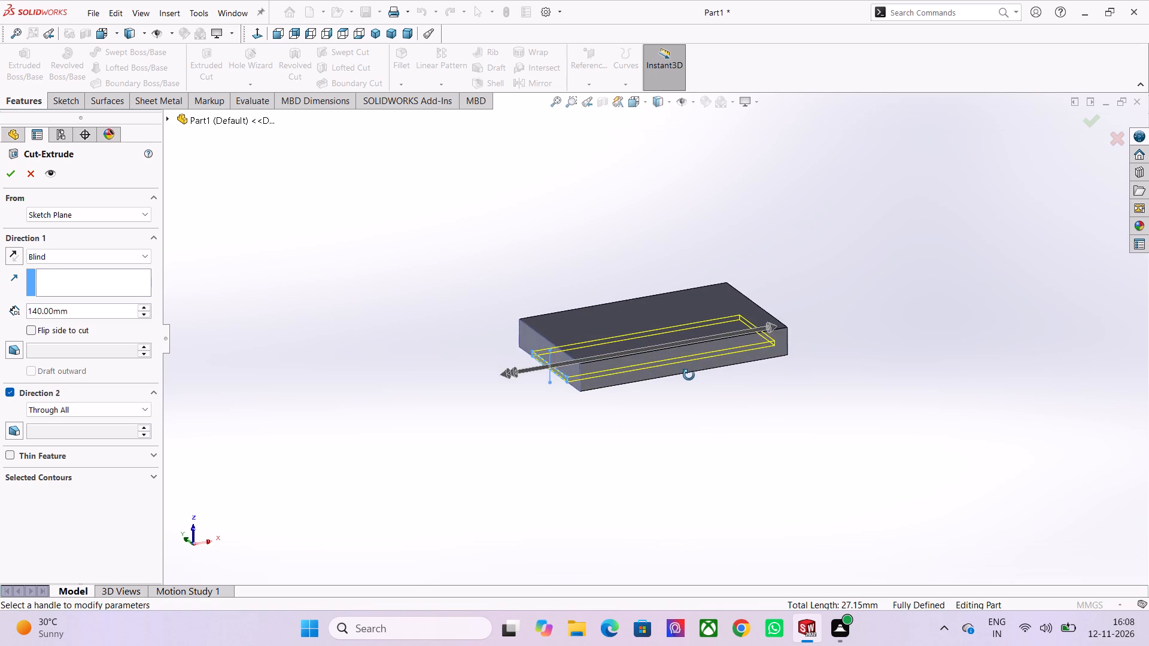
middle_drag(689, 375, 663, 392)
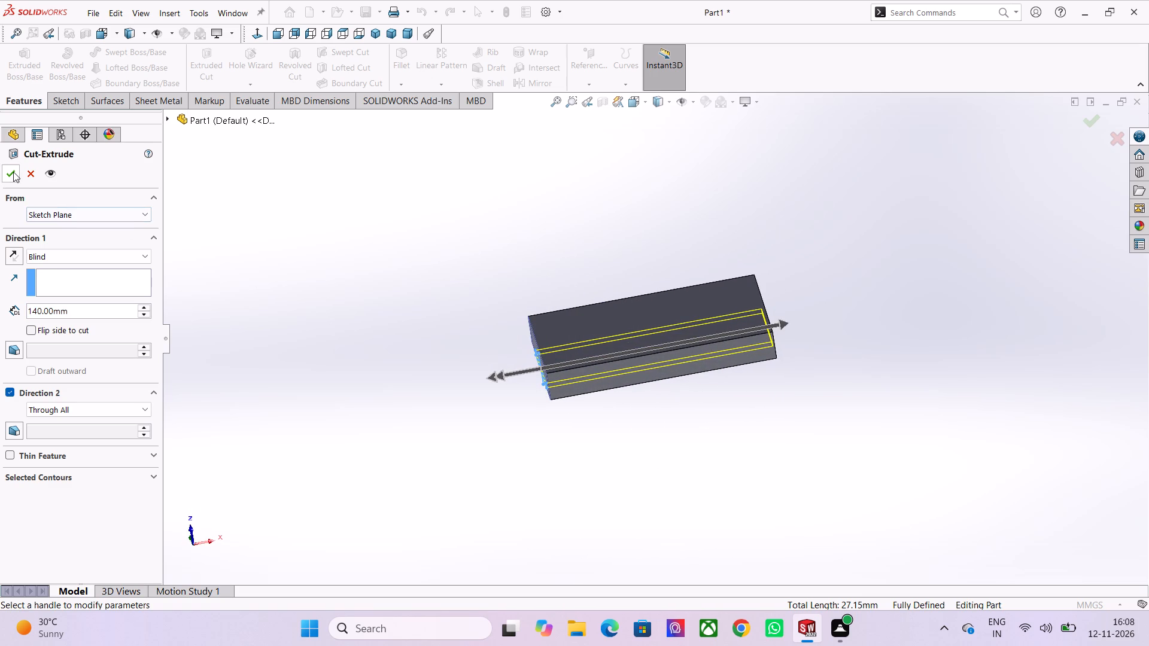
click(13, 172)
click(670, 498)
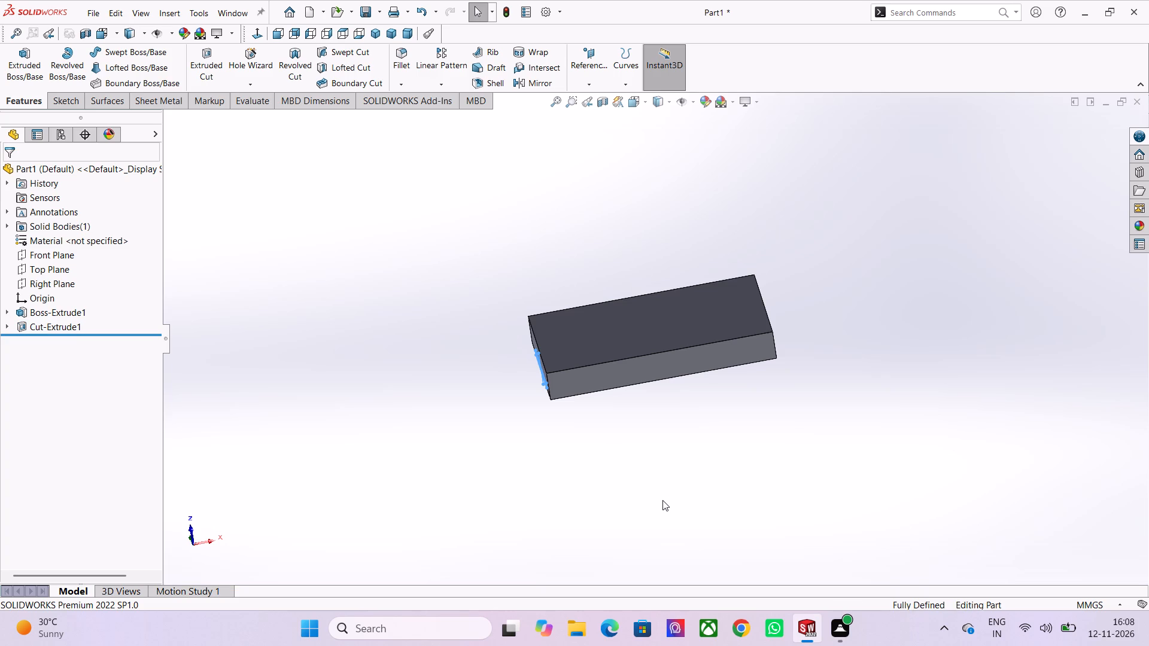
Start a new sketch on the block's large top face, opposite the slot.
middle_drag(658, 499, 732, 331)
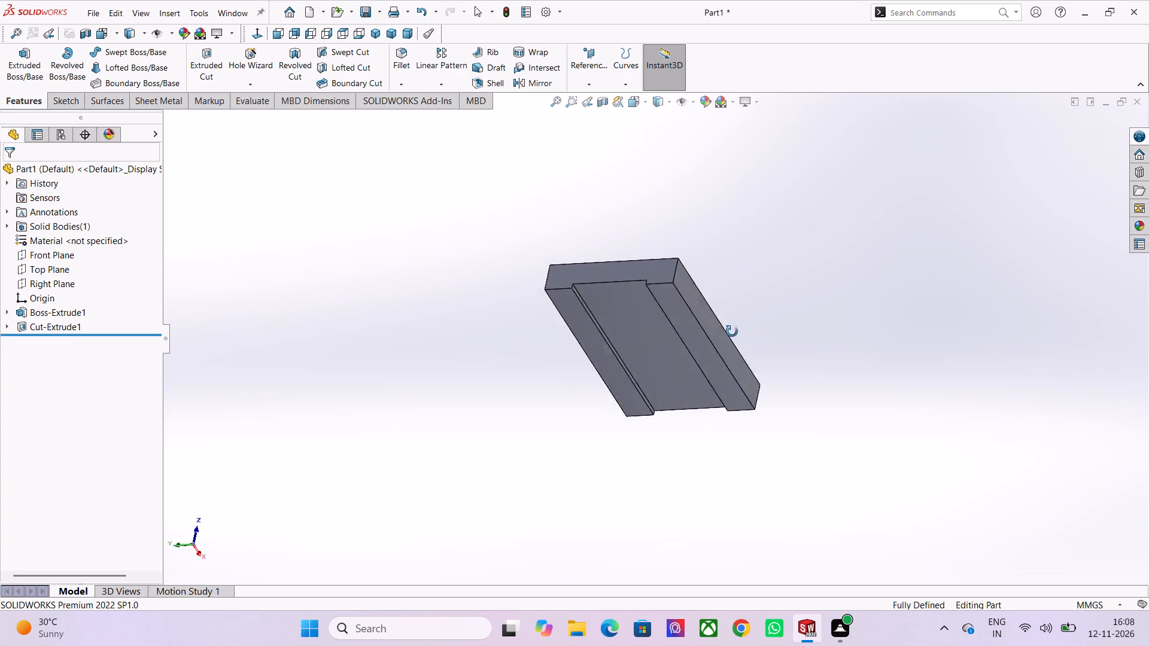
middle_drag(732, 331, 685, 514)
middle_drag(683, 517, 569, 357)
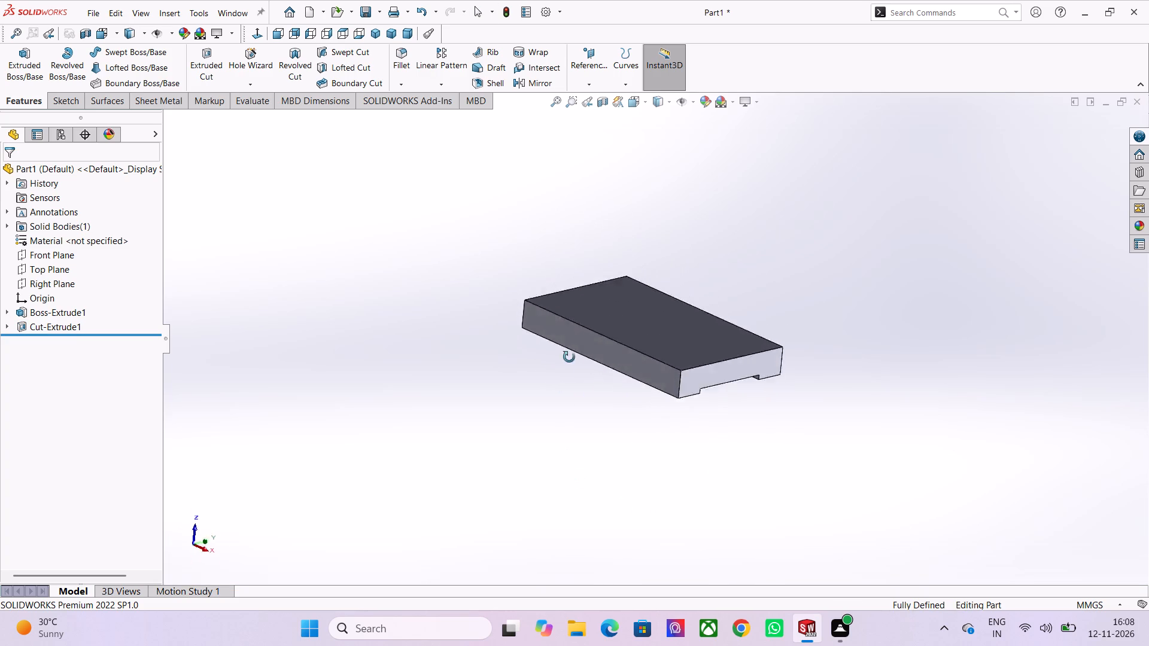
middle_drag(569, 357, 661, 516)
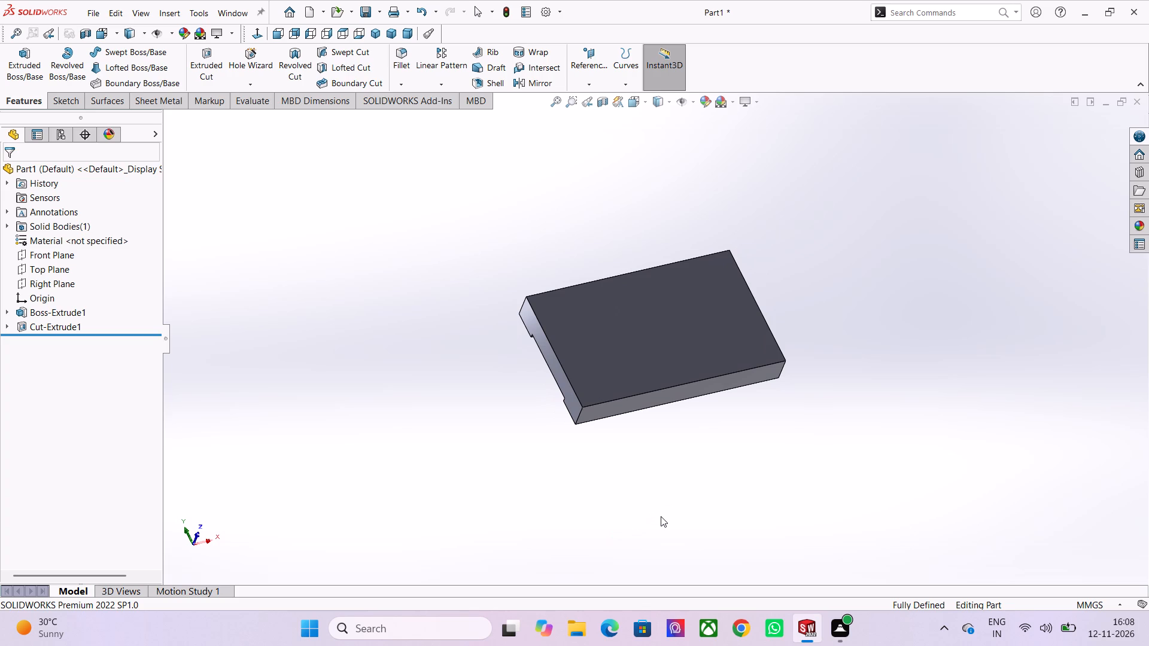
click(636, 326)
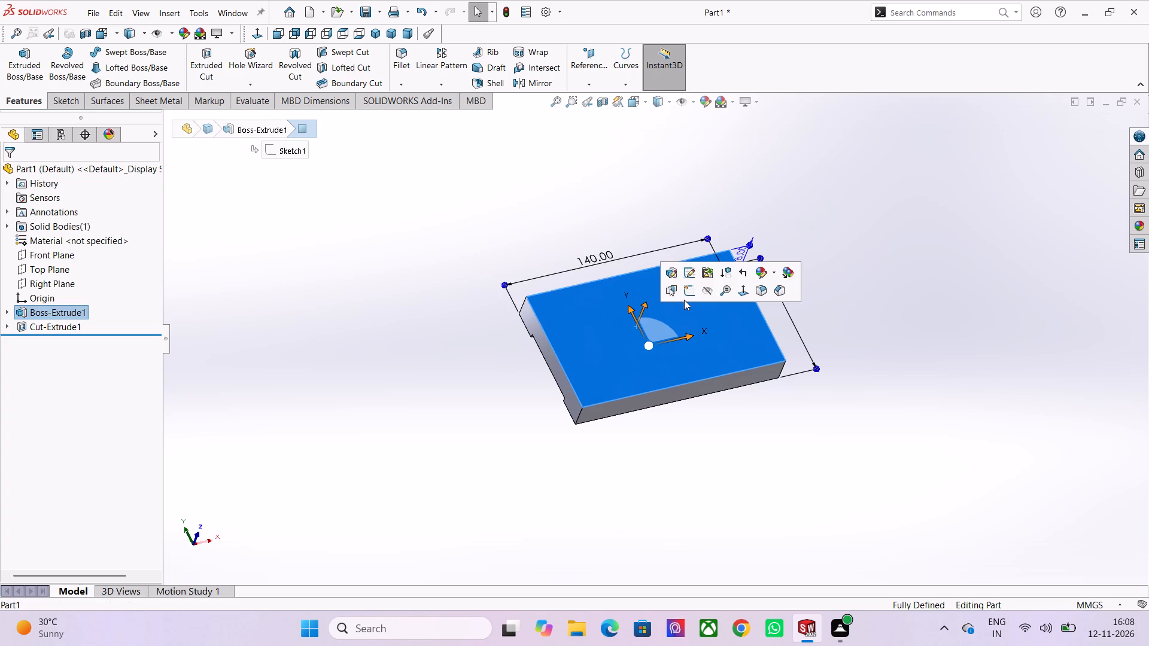
click(684, 298)
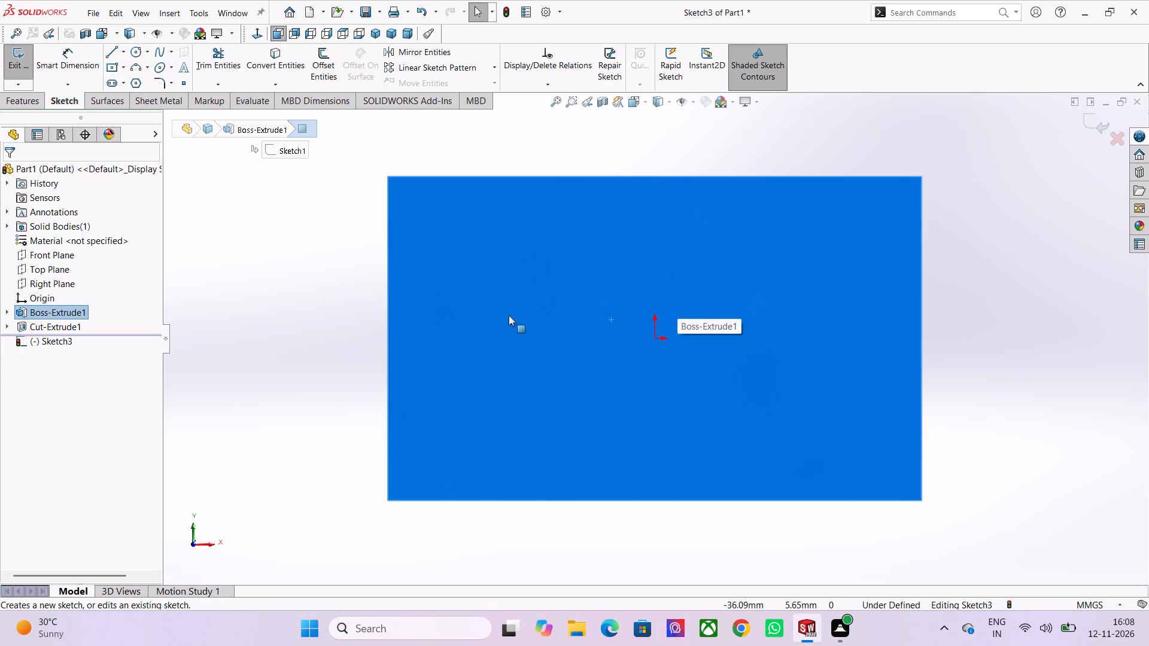
Sketch two horizontally level circles near the block's short ends, with radii about 13.2 mm on the left and 10.9 mm on the right.
click(135, 54)
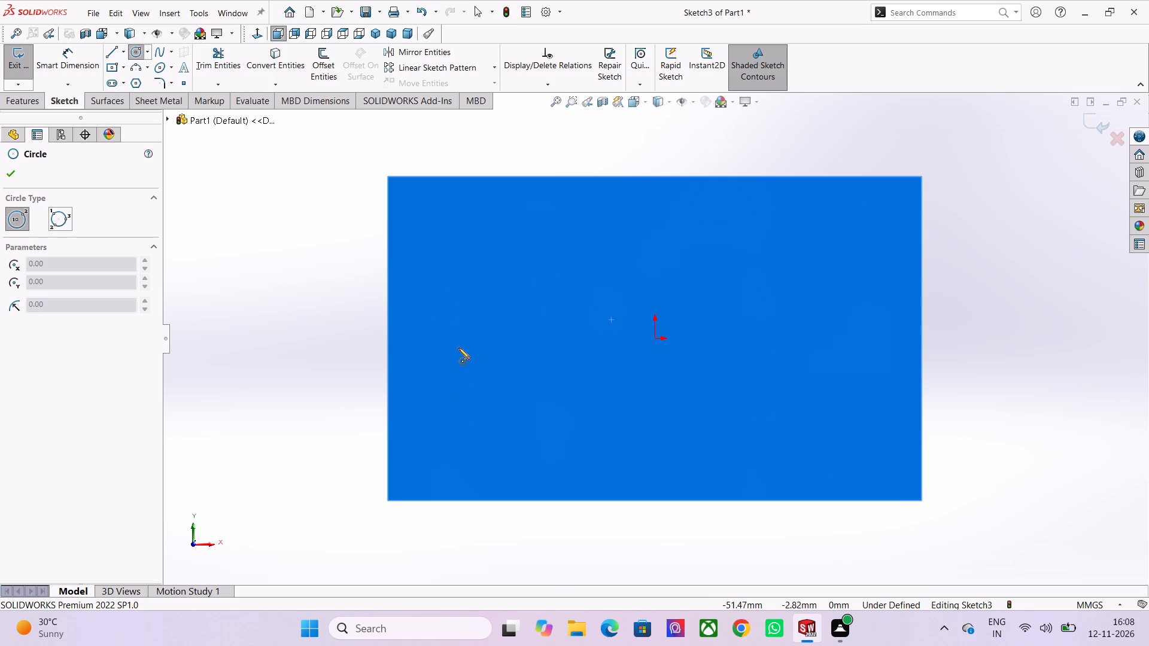
click(466, 375)
click(503, 409)
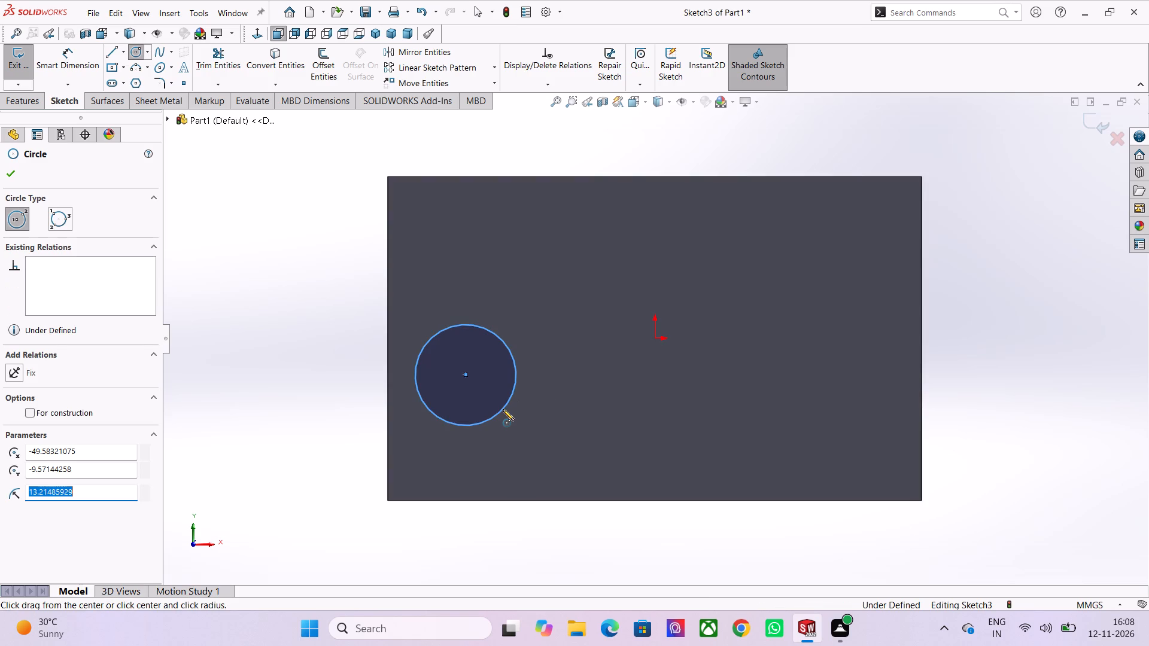
click(835, 374)
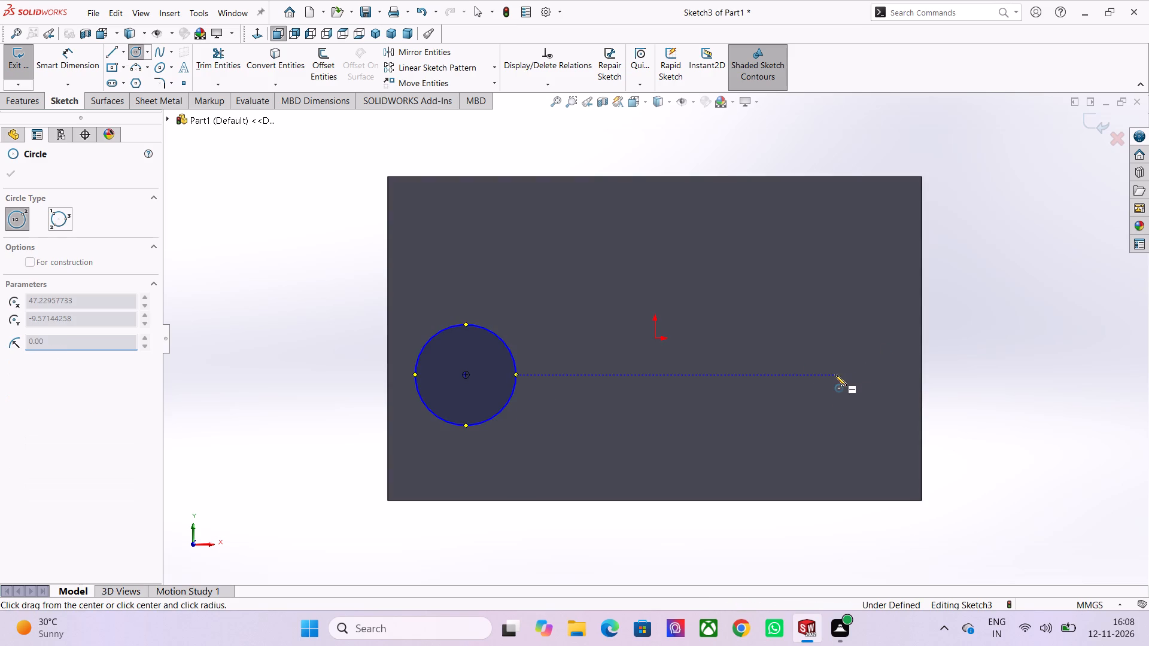
click(846, 415)
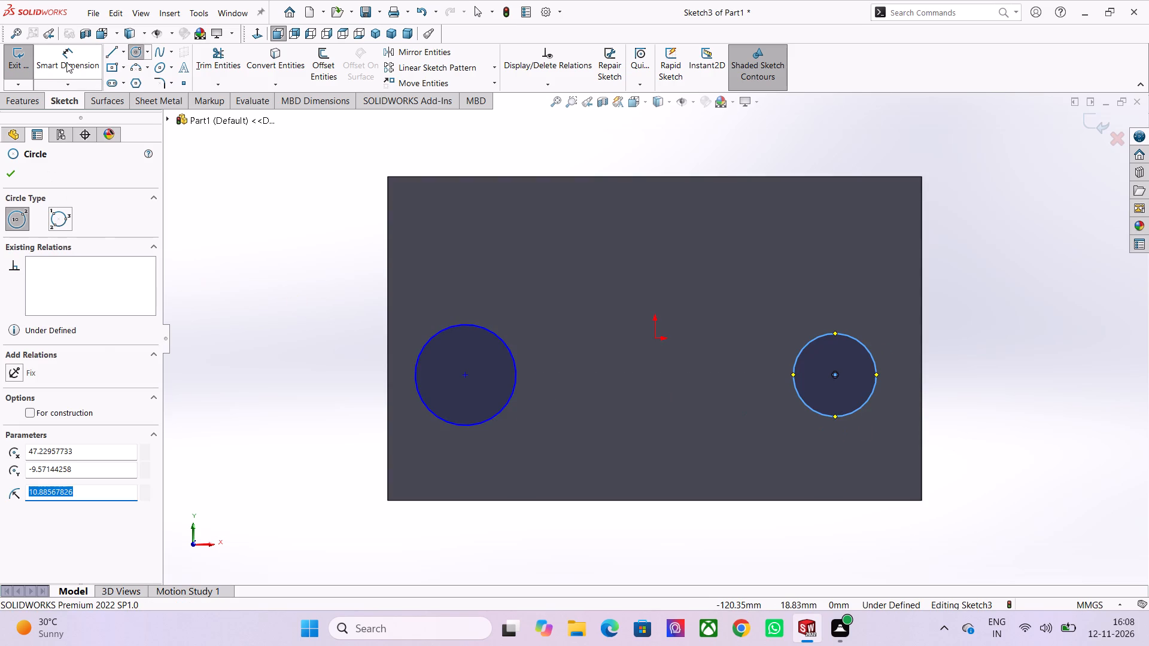
Add an Equal relation between the two circles on the top face.
click(66, 62)
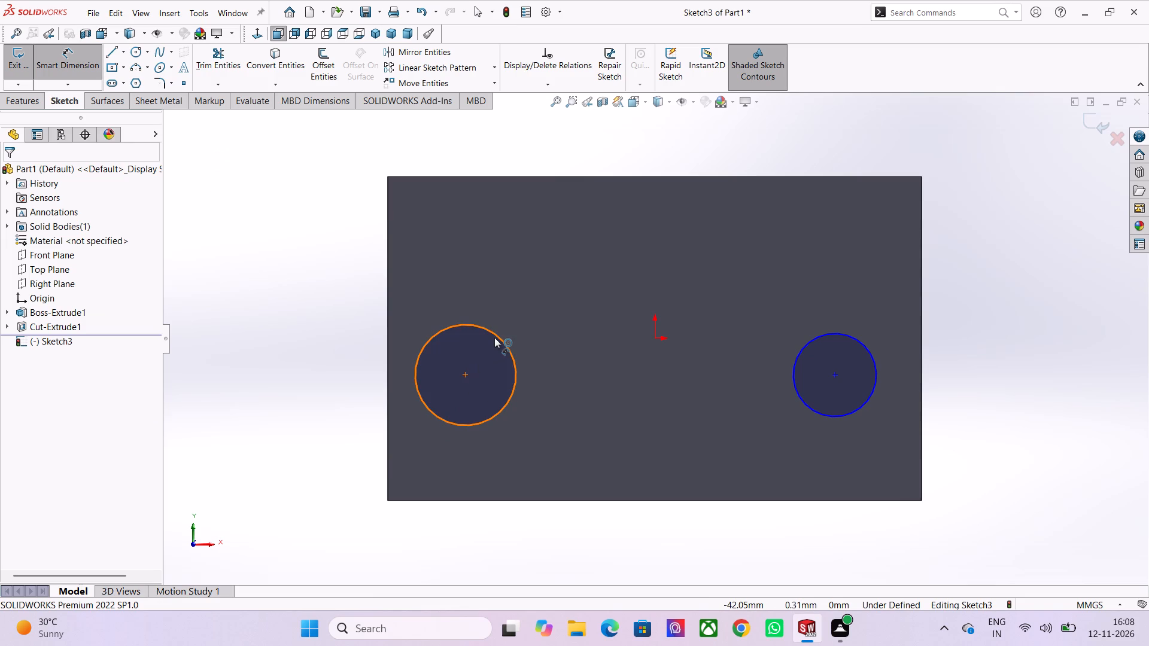
key(Escape)
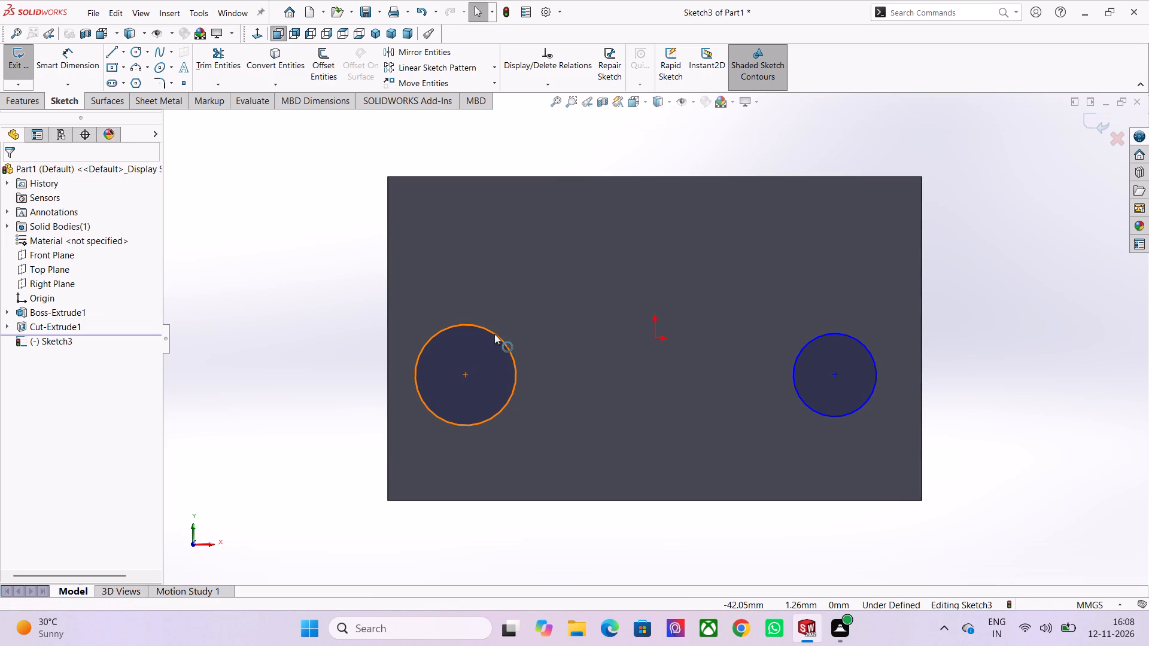
ctrl+click(494, 334)
ctrl+click(817, 334)
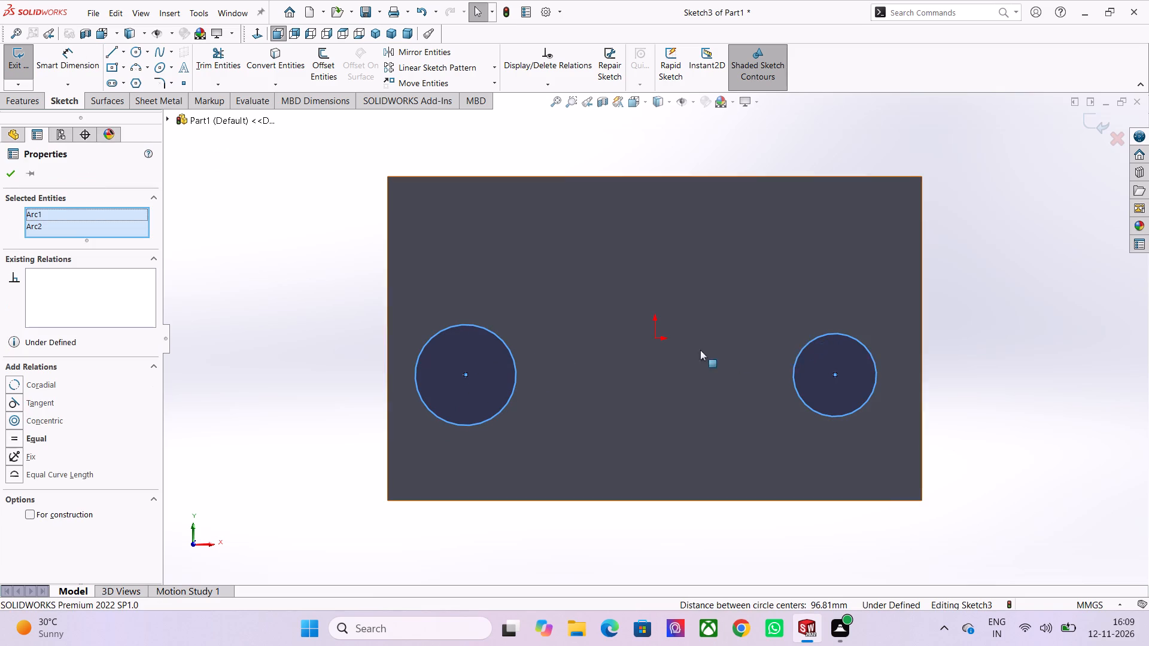
click(34, 442)
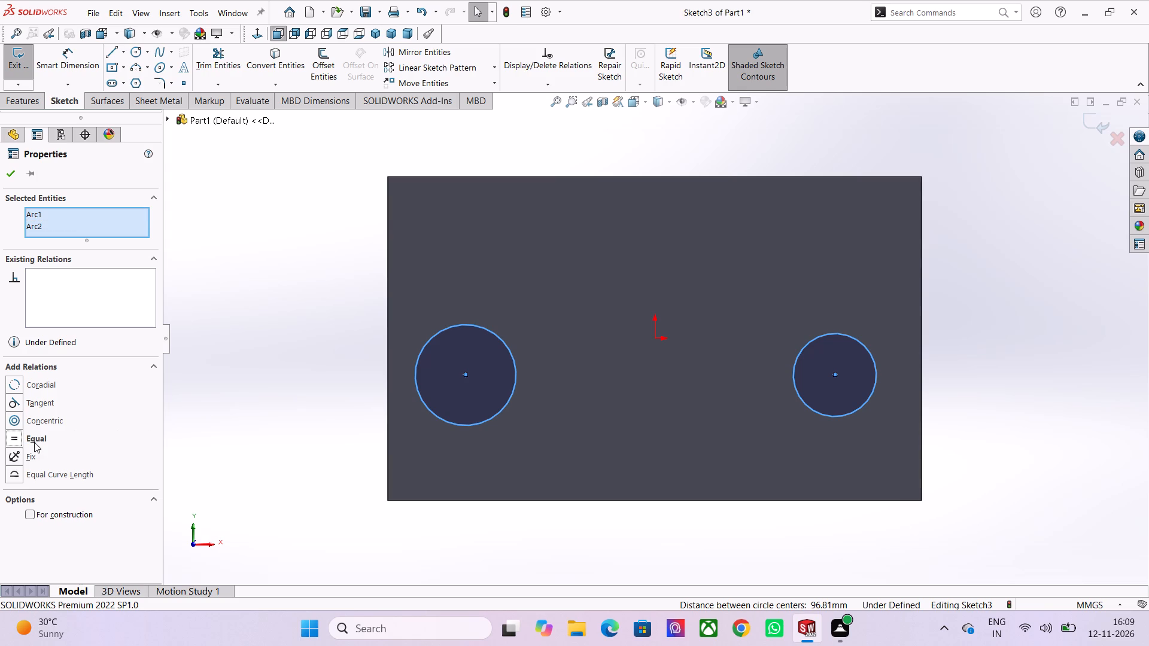
key(Escape)
key(Escape)
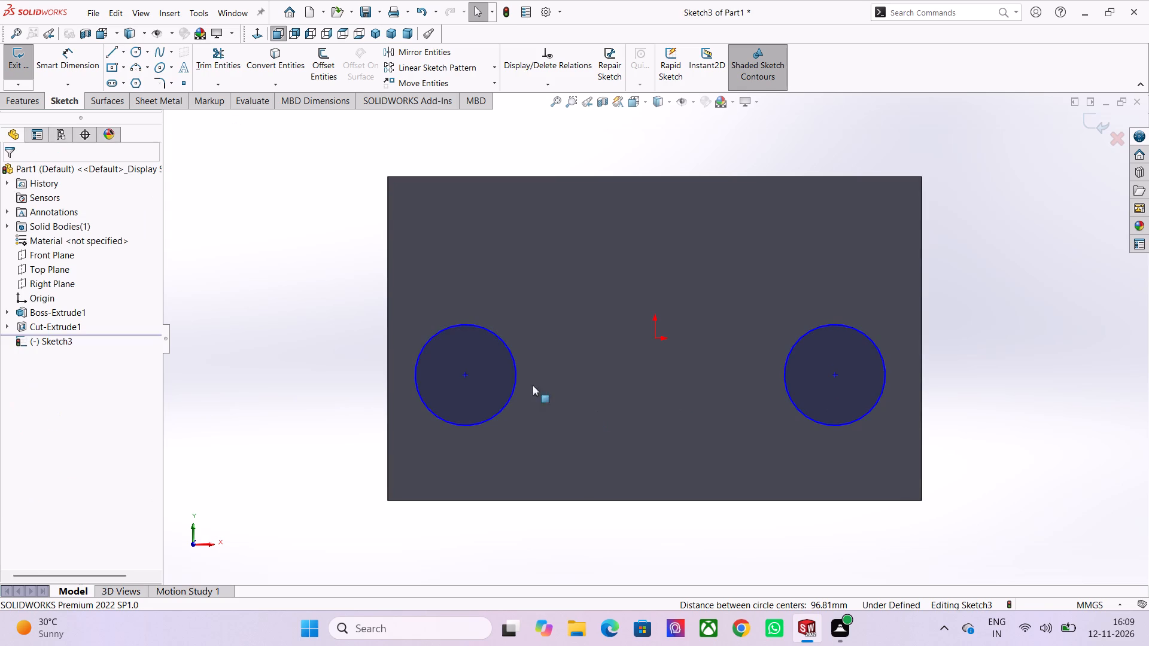
Add a Horizontal relation between the centre points of the two circles.
ctrl+click(464, 373)
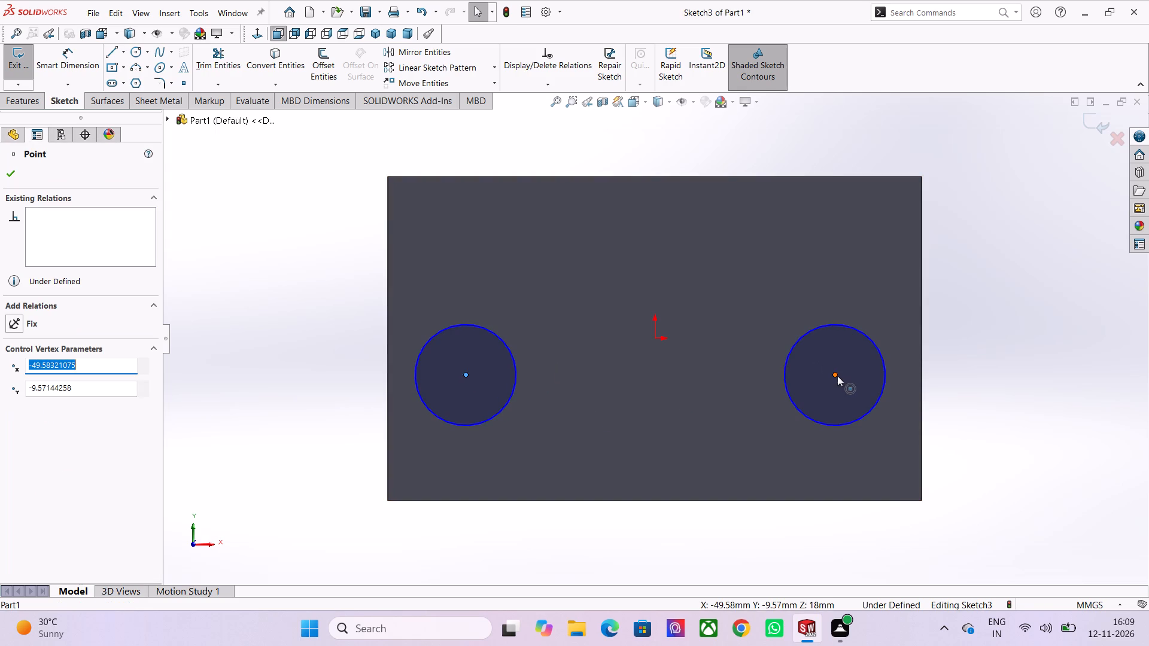
ctrl+click(837, 376)
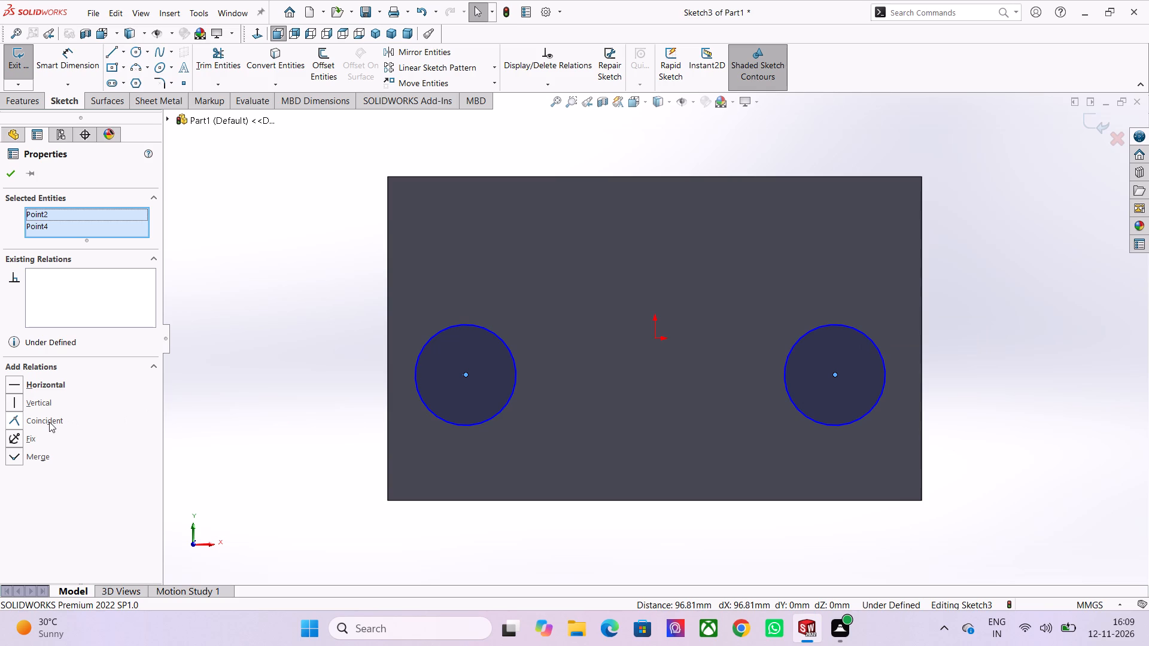
click(46, 390)
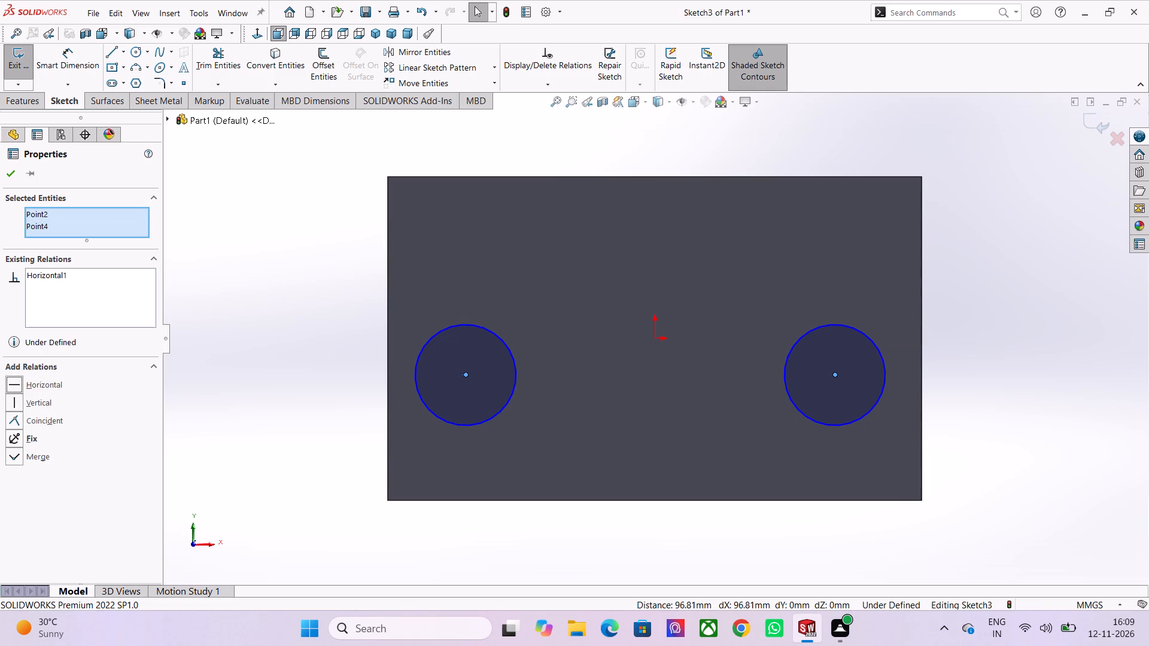
click(14, 175)
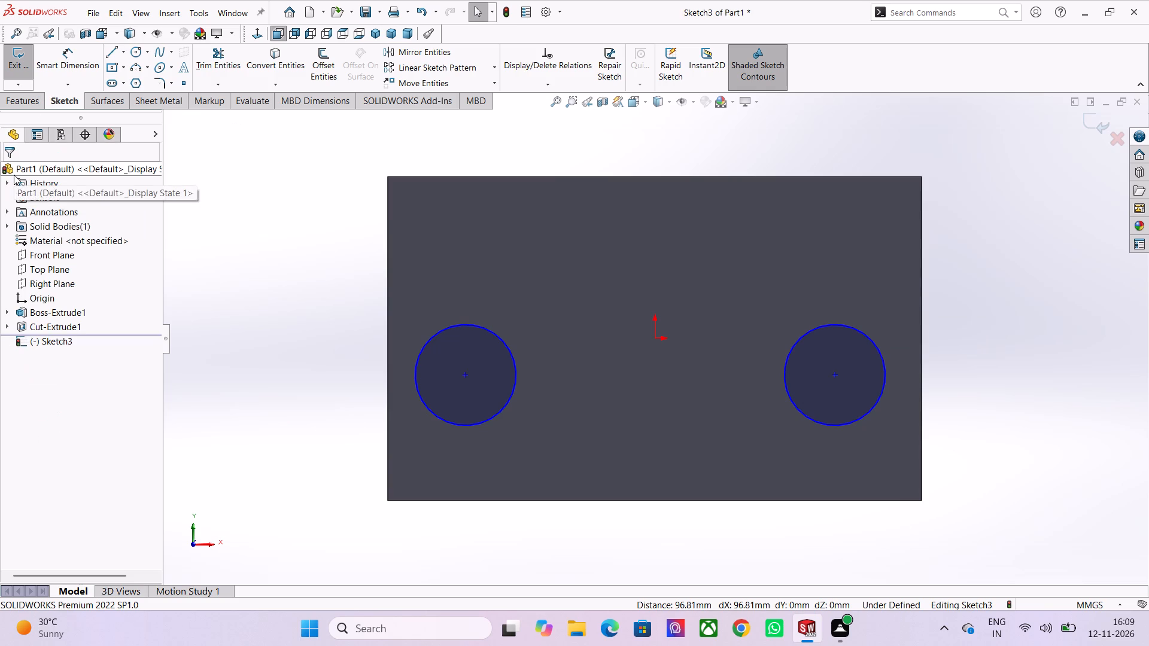
Dimension the left circle with a diameter of 16 mm.
click(83, 62)
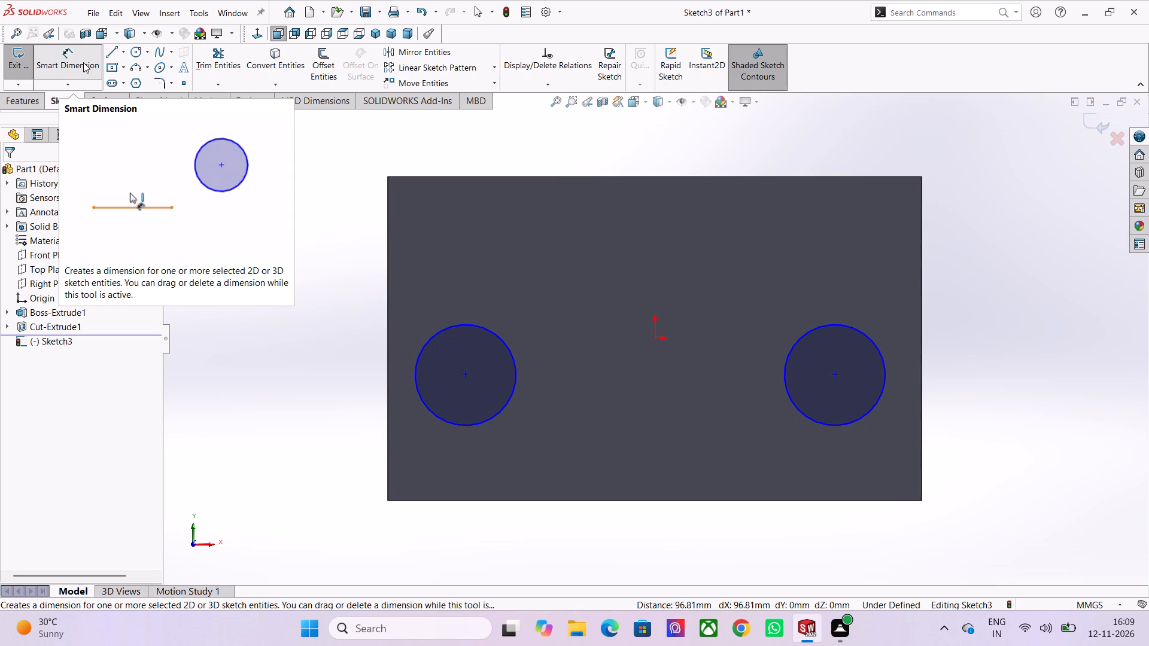
click(472, 322)
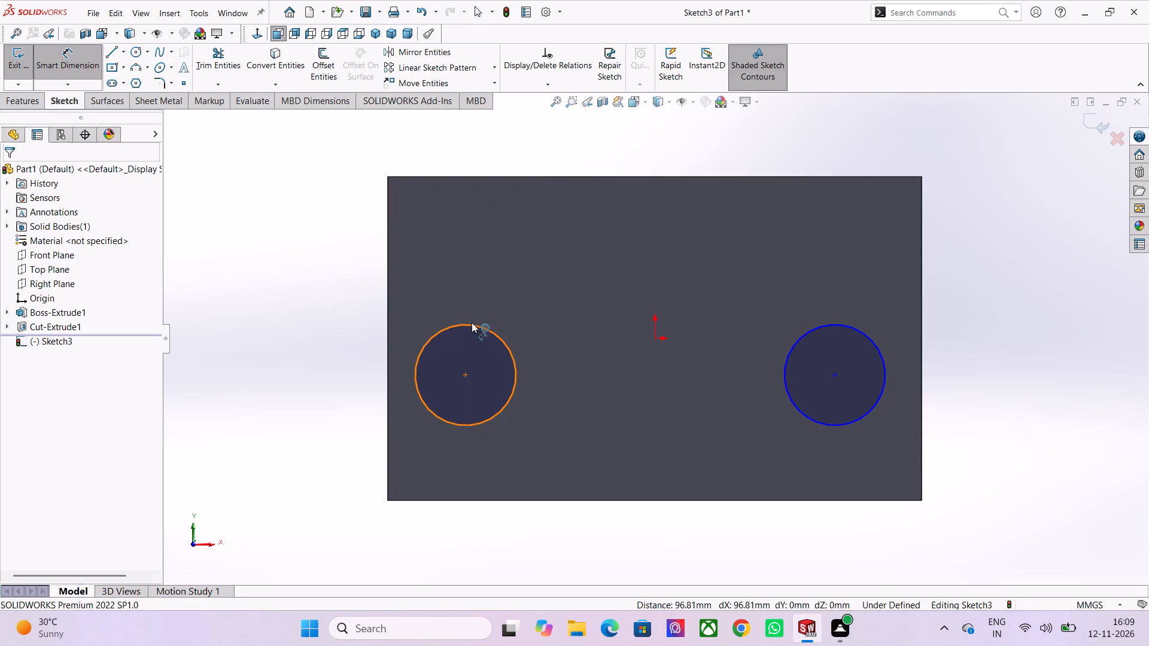
click(285, 303)
text(16)
key(Return)
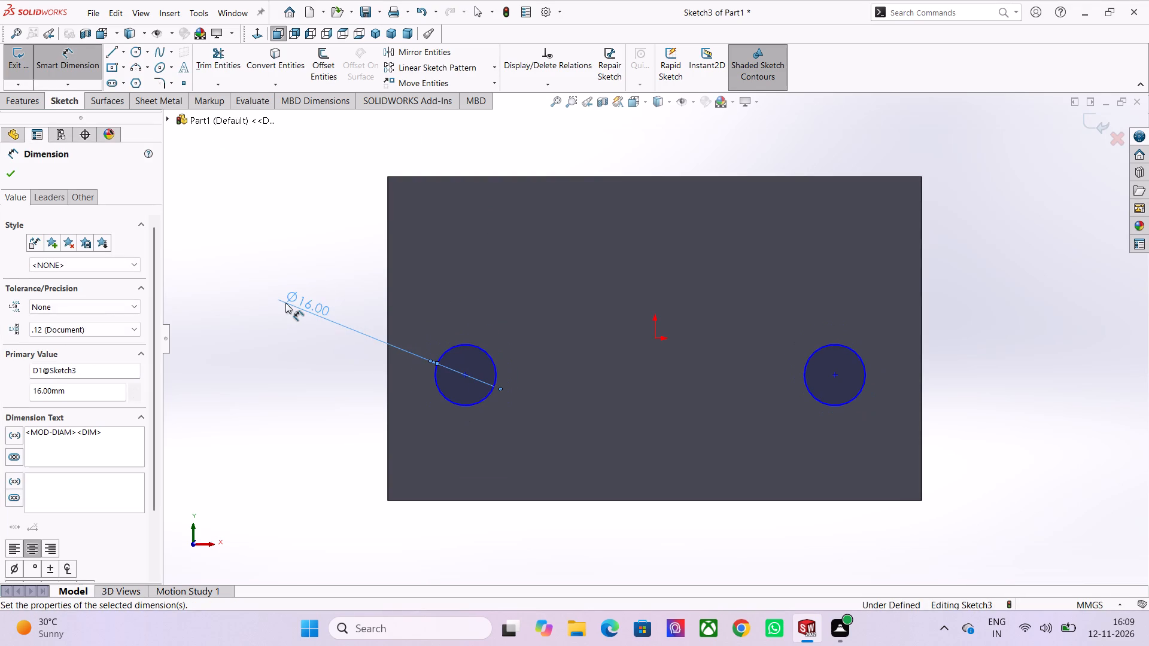
Dimension the horizontal distance between the two circle centres as 70 mm.
click(467, 374)
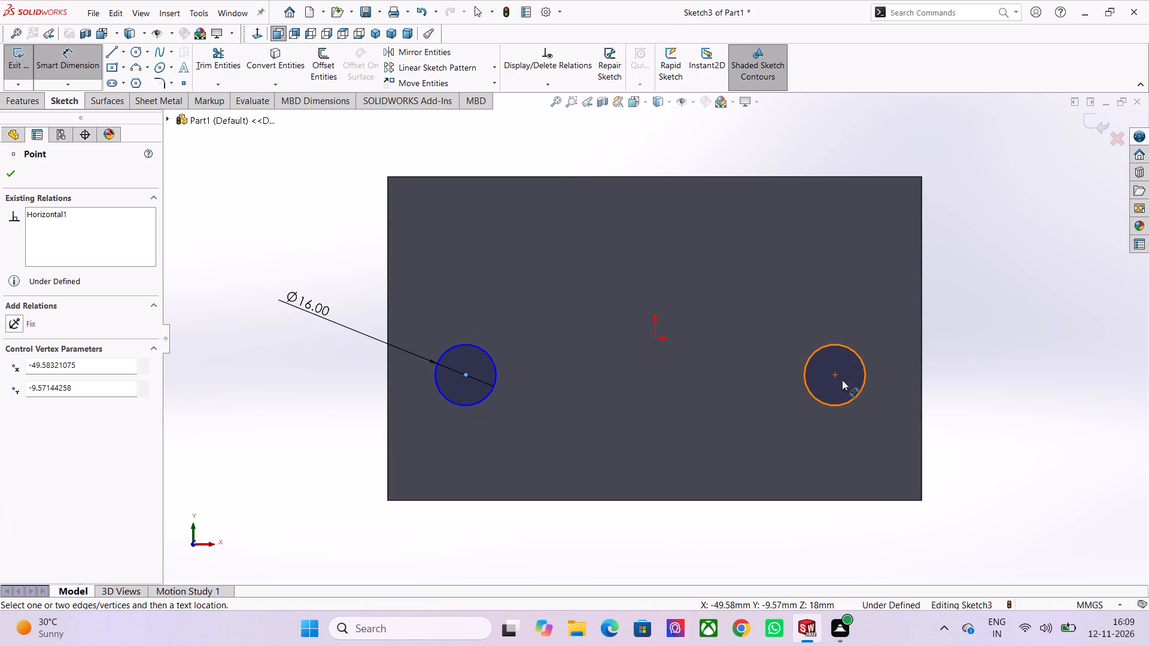
click(835, 374)
scroll(835, 374, down, 1)
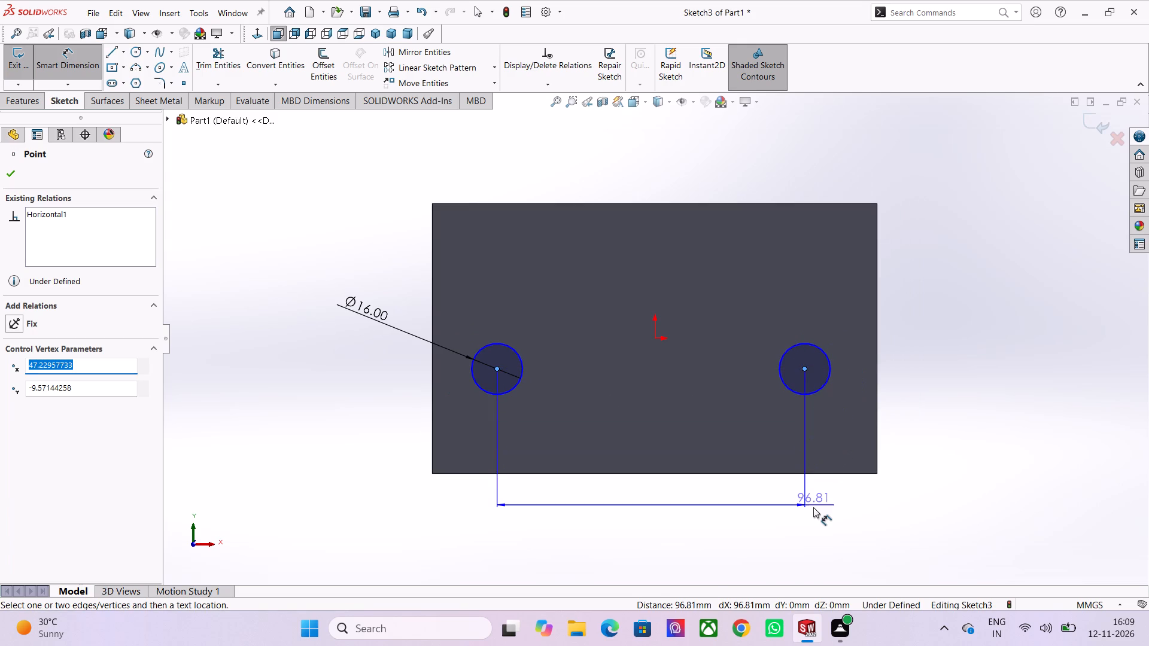
scroll(813, 507, down, 1)
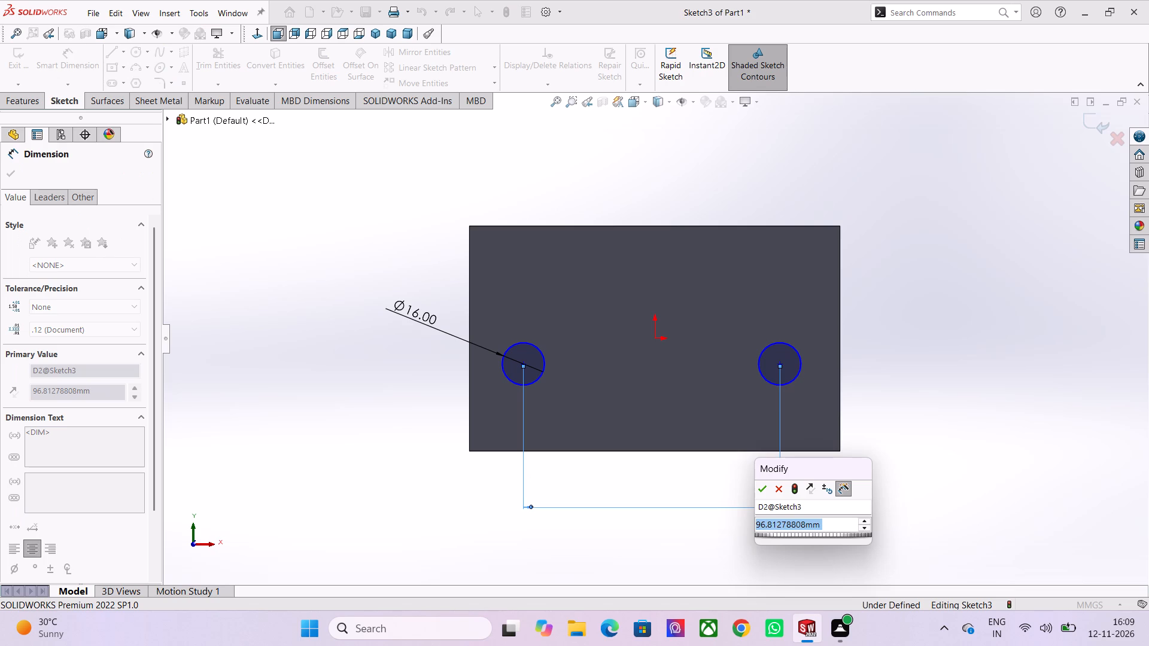
text(70)
key(Return)
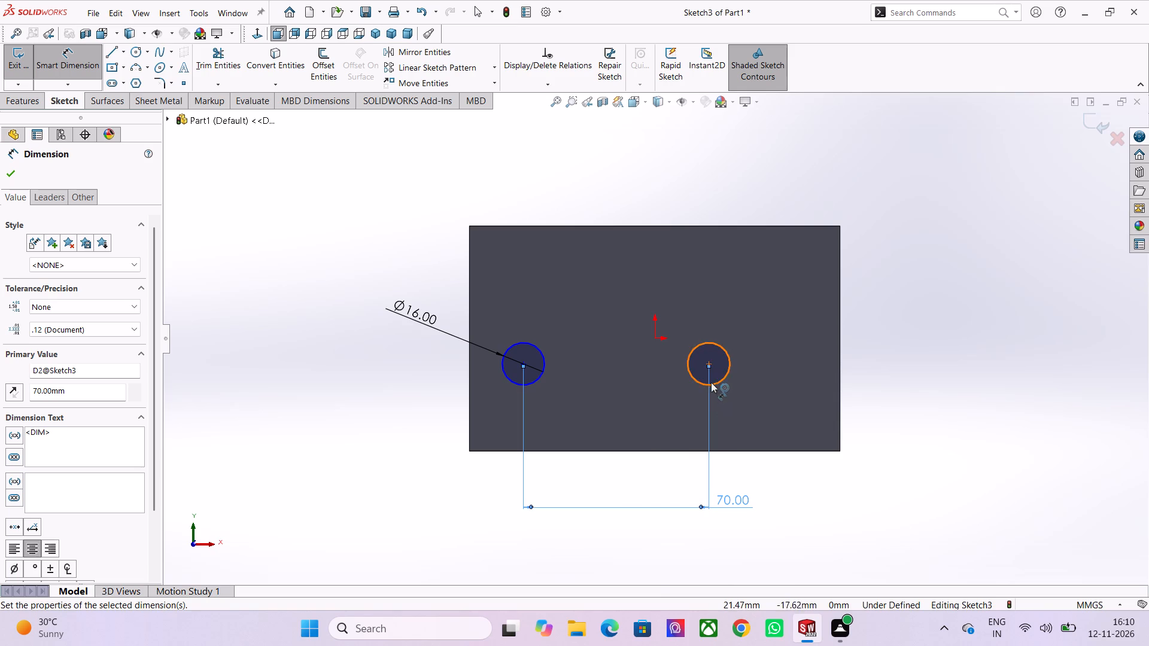
Dimension the right circle's centre 30 mm above the block's lower long edge and end dimensioning.
click(708, 364)
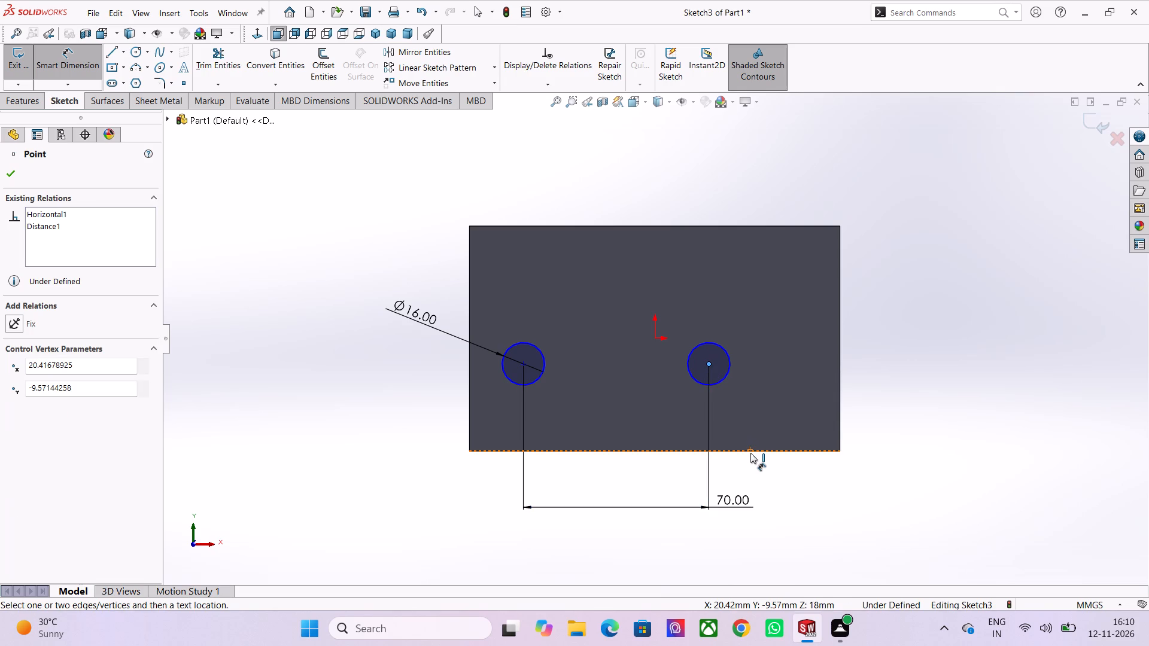
click(750, 453)
click(931, 434)
text(30)
key(Return)
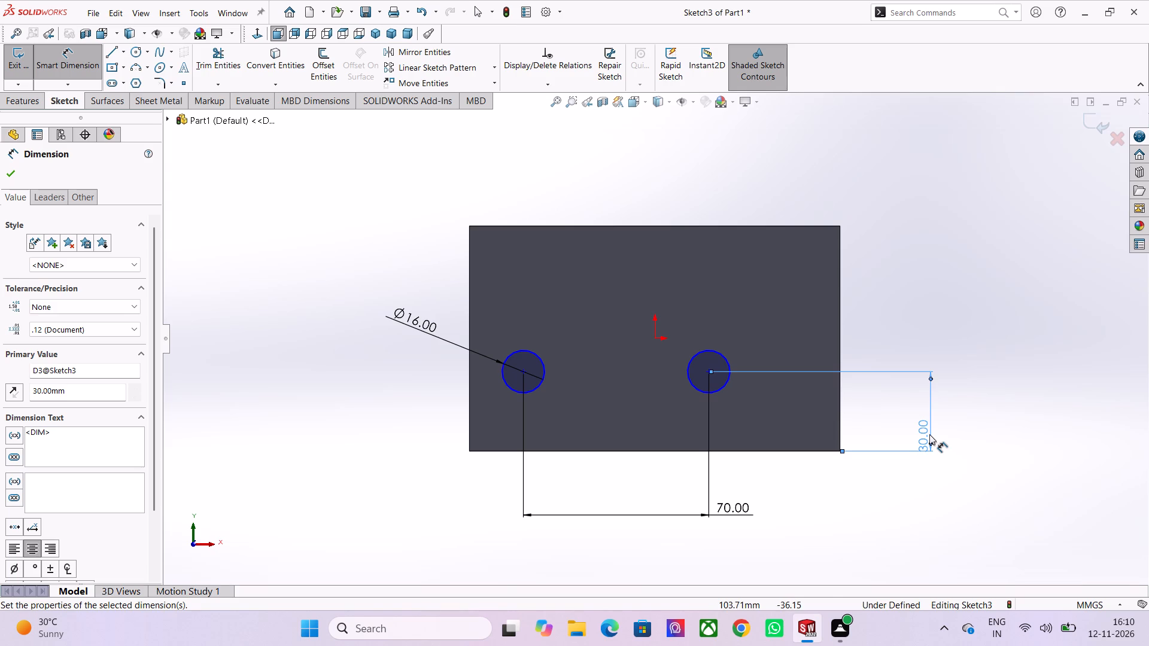
key(Escape)
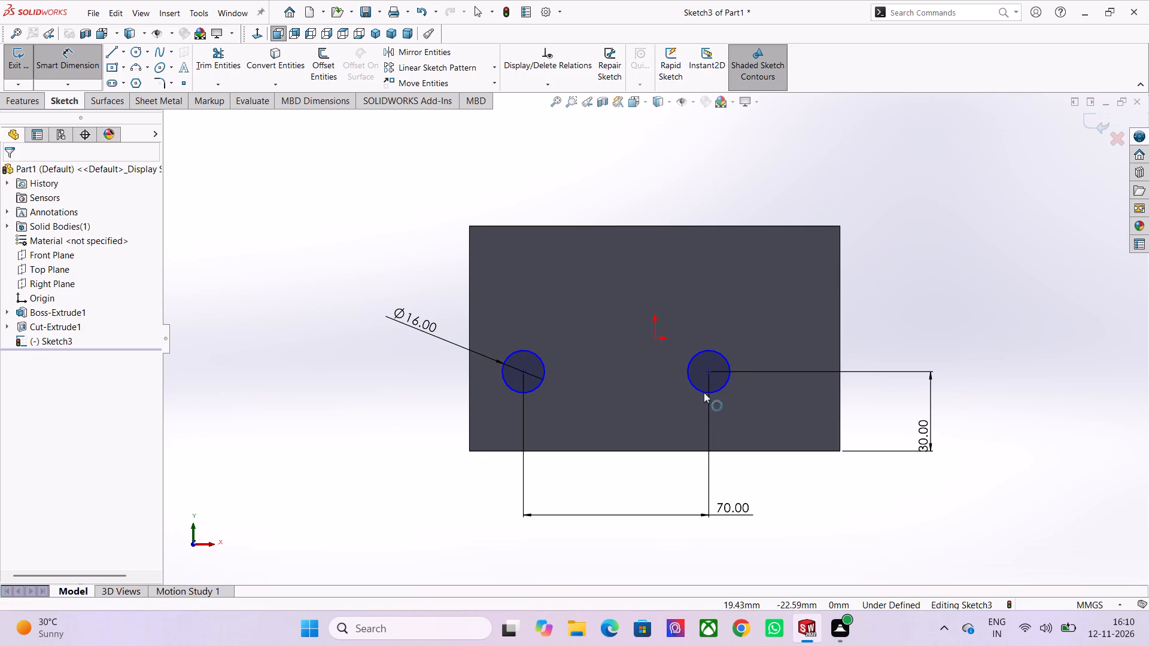
key(Escape)
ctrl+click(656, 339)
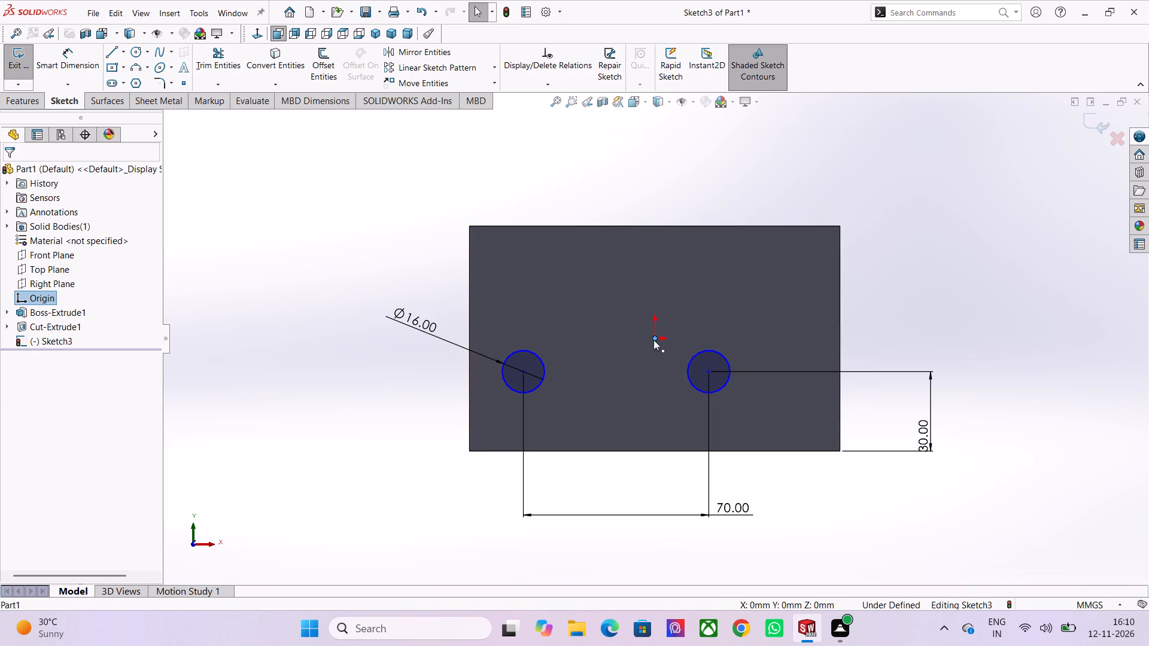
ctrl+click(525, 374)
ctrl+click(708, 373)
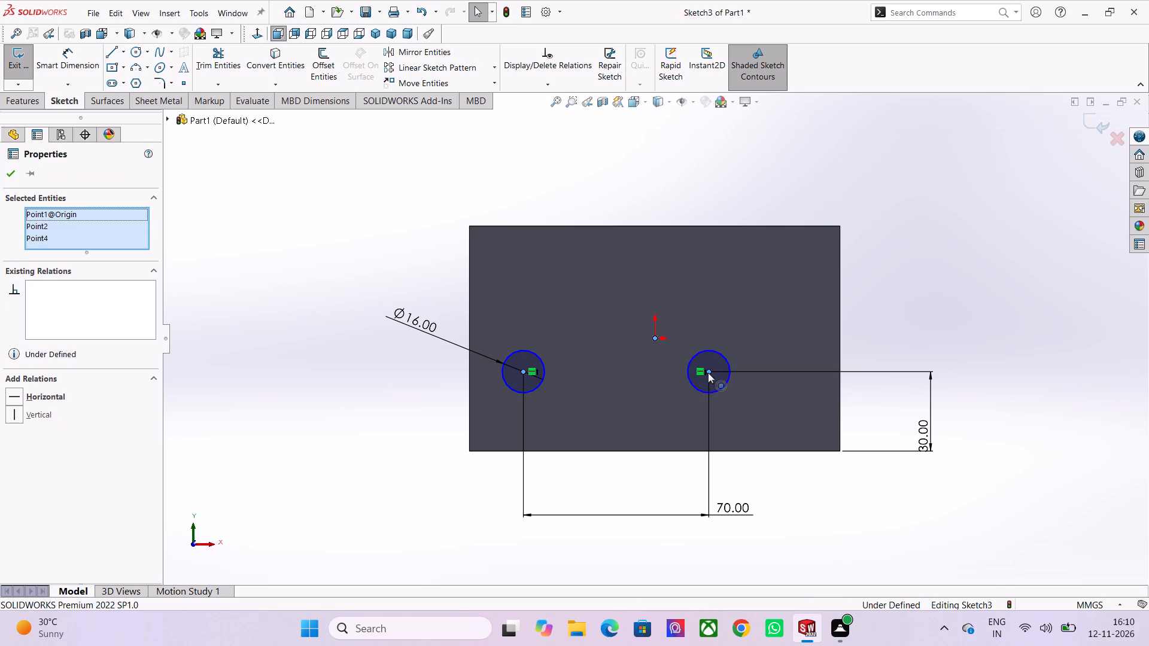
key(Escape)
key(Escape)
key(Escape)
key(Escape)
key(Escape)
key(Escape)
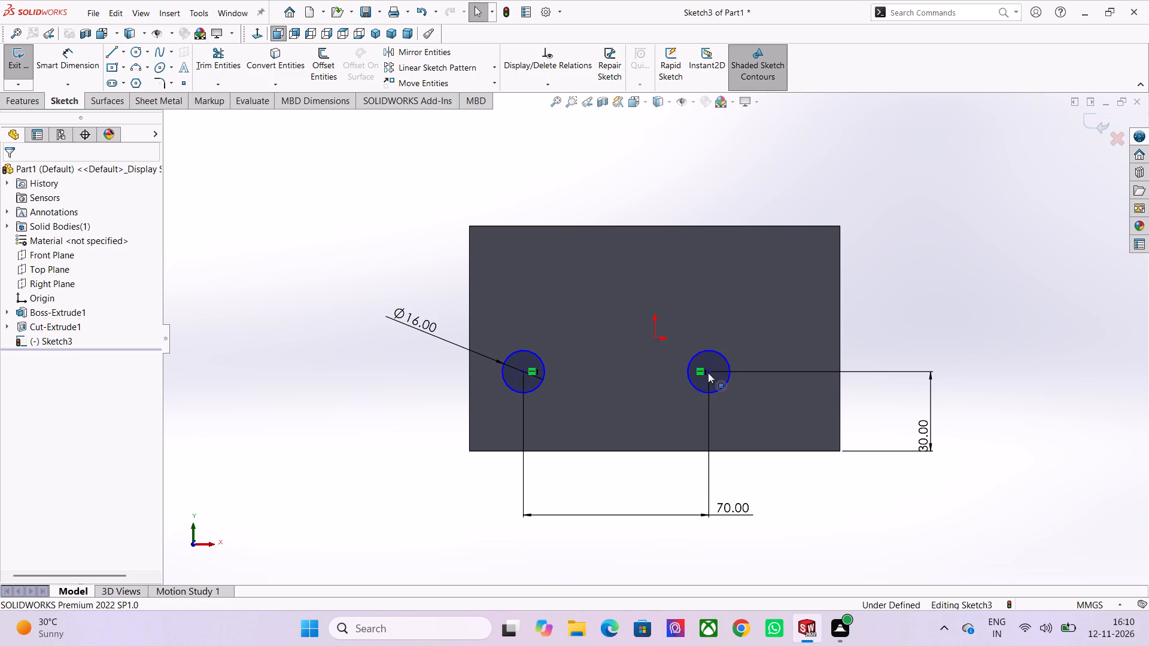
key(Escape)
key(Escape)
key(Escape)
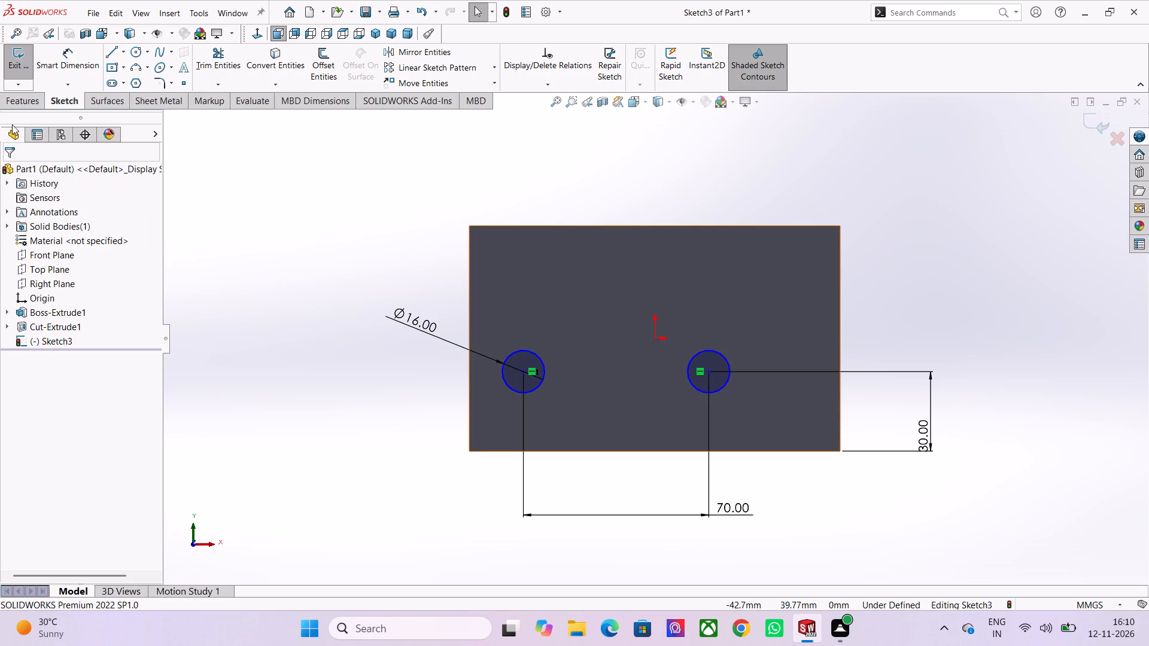
Sketch a vertical centerline about 115 mm long through the origin, extending past both long edges of the block.
click(123, 48)
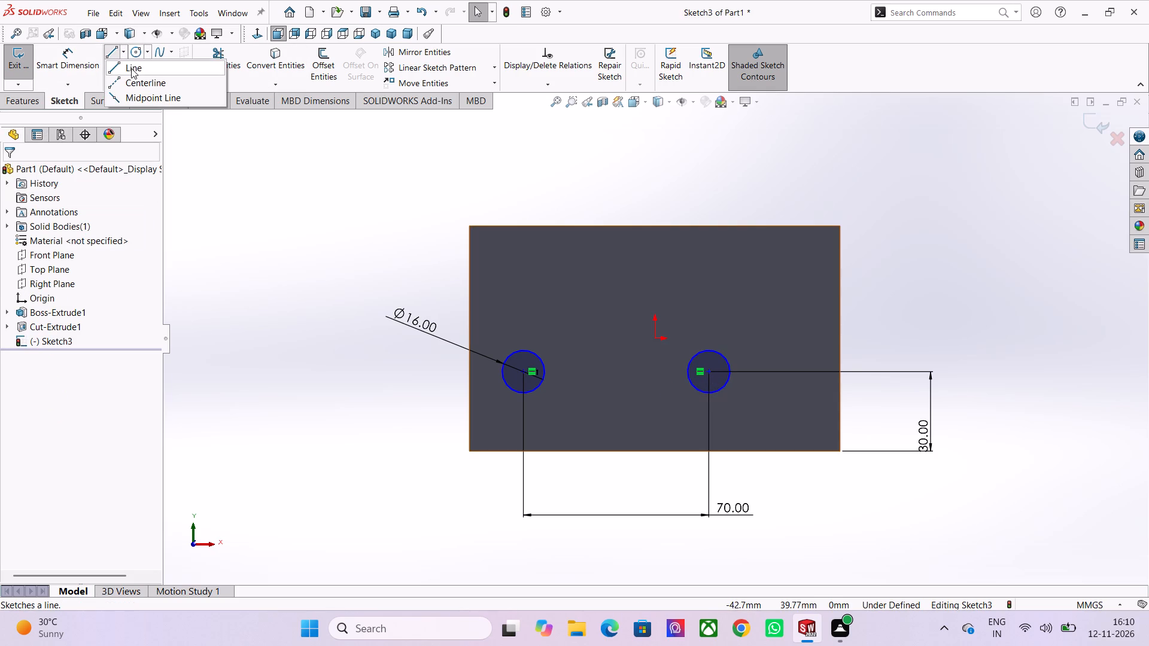
click(133, 80)
click(653, 190)
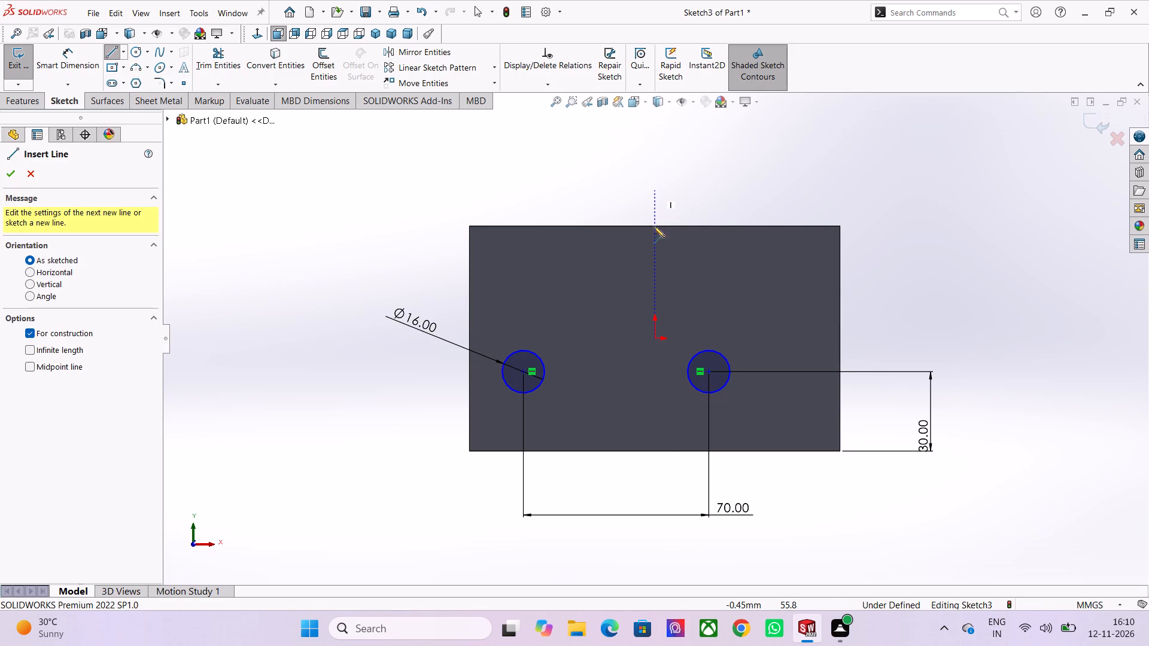
click(655, 494)
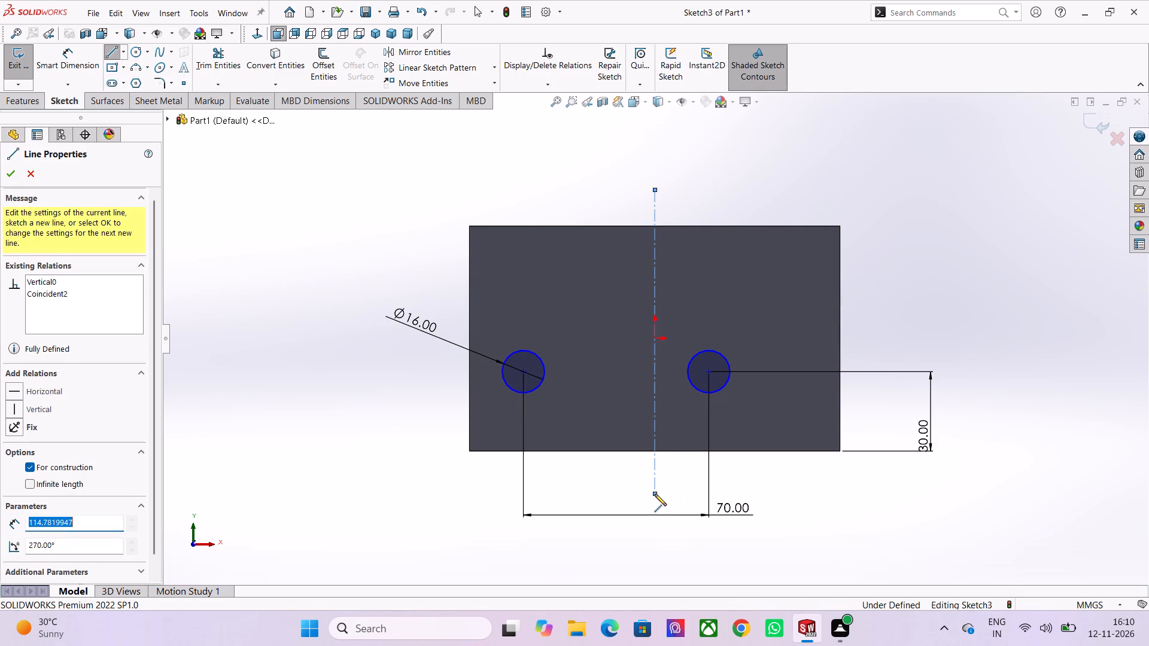
key(Escape)
key(Escape)
key(Escape)
key(Escape)
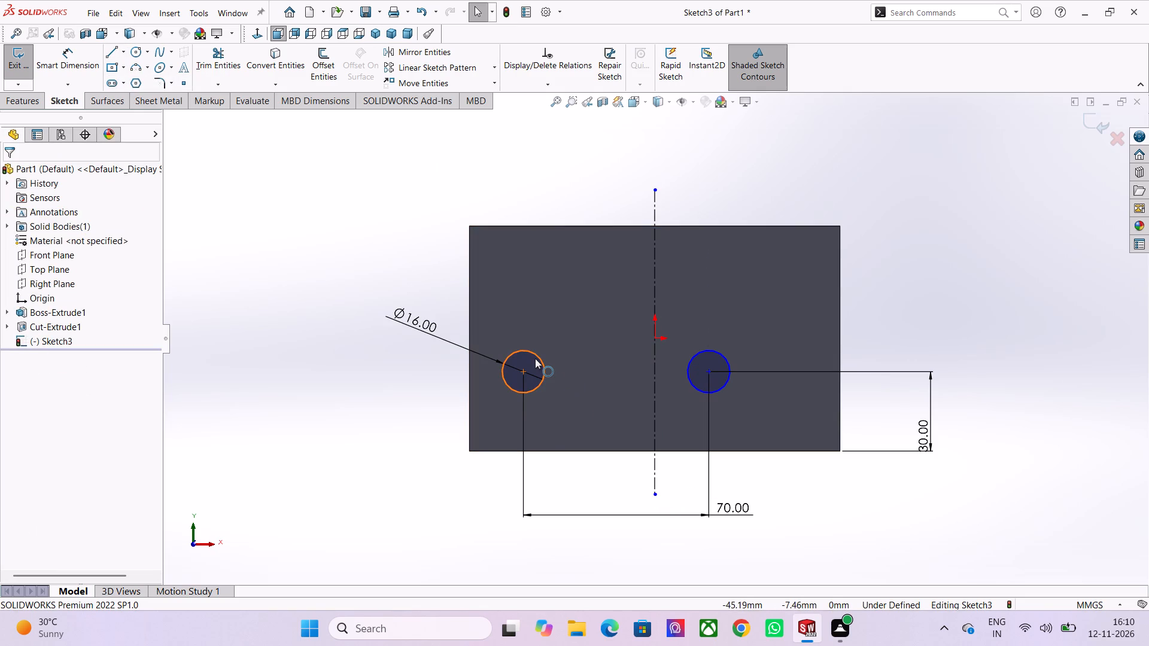
Add a Symmetric relation between the two circles about the vertical centerline.
click(533, 351)
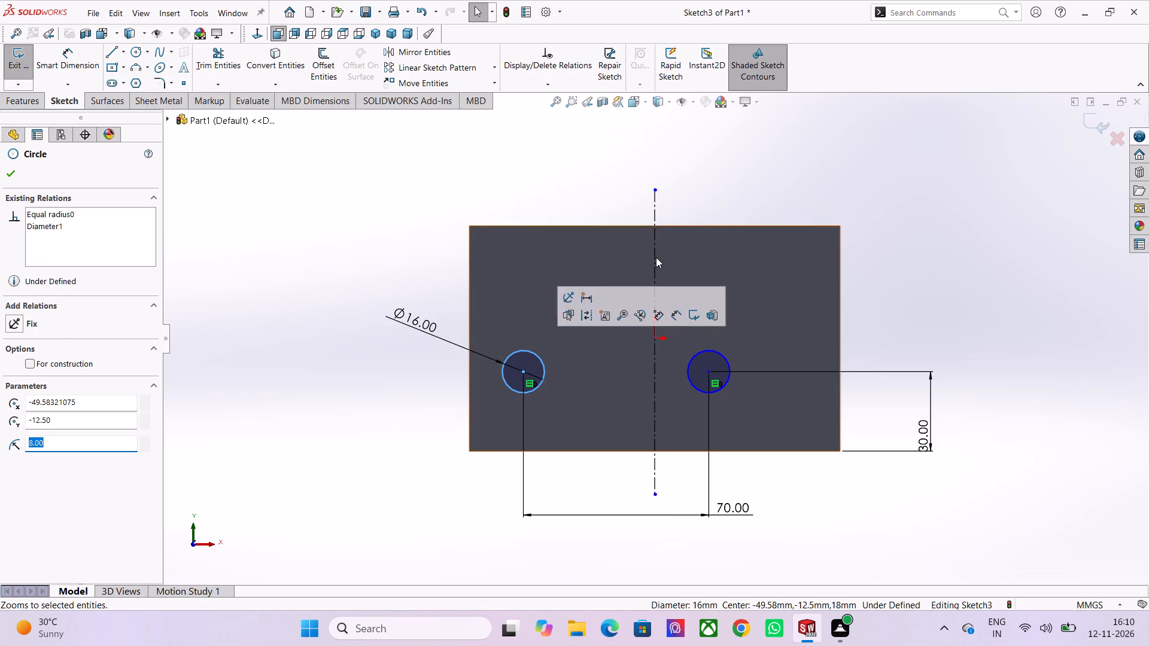
click(654, 243)
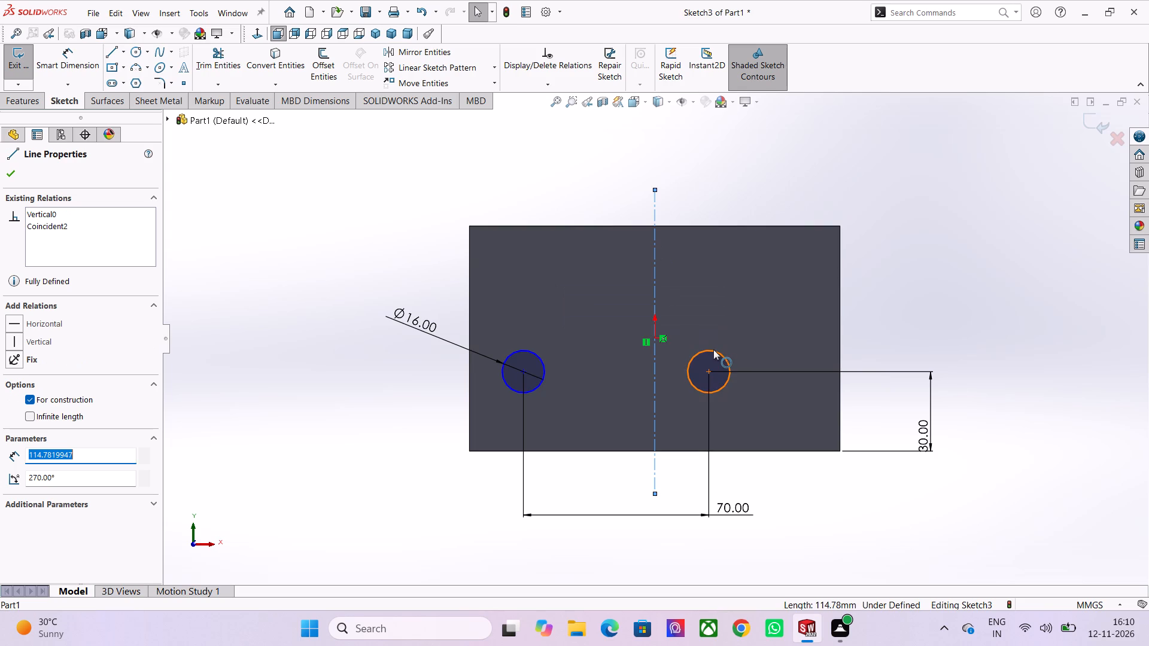
ctrl+click(713, 349)
ctrl+click(526, 350)
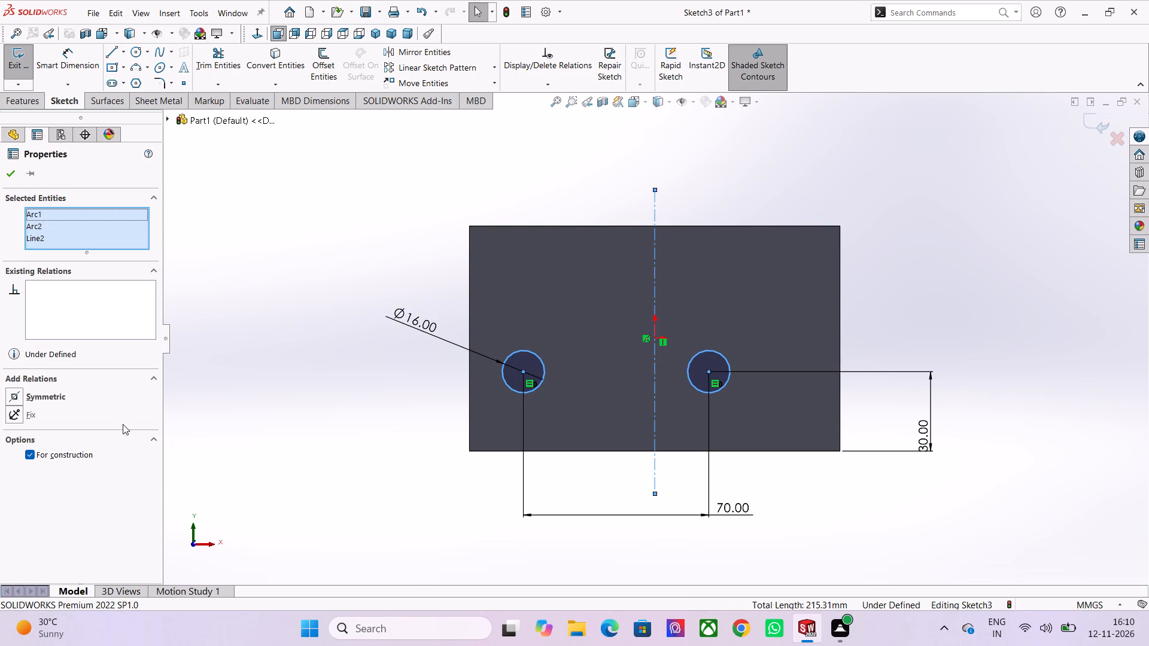
click(37, 394)
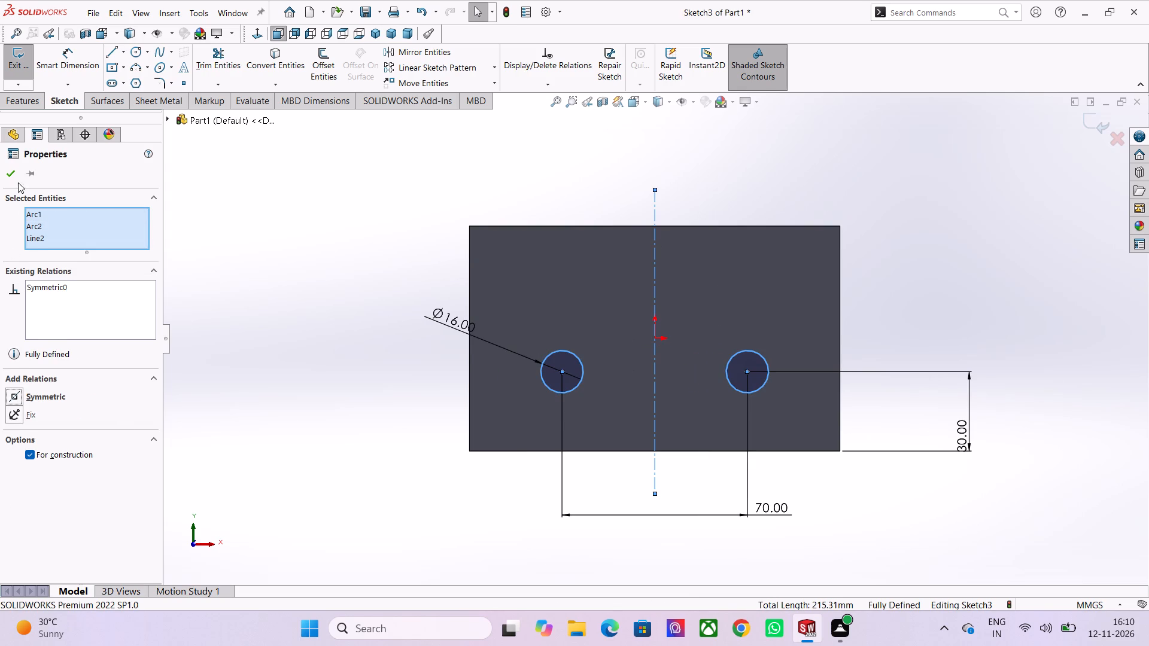
click(15, 177)
Examine the block, its slot and the circle sketch from several angles.
scroll(462, 451, down, 1)
middle_drag(480, 462, 506, 349)
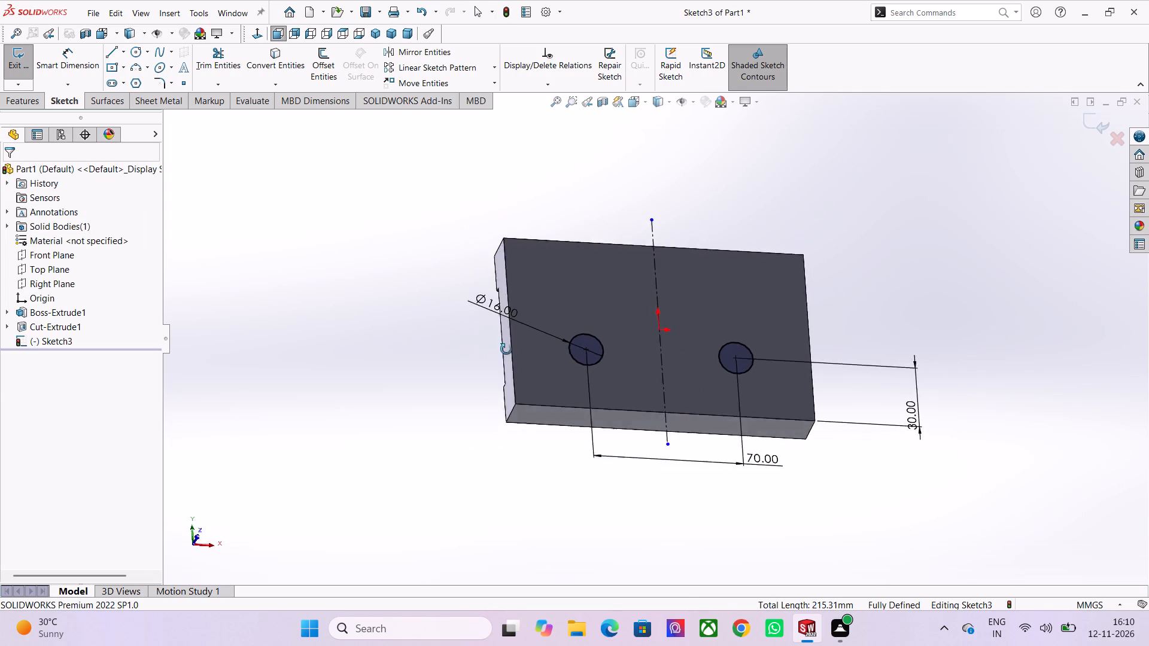
middle_drag(506, 349, 594, 373)
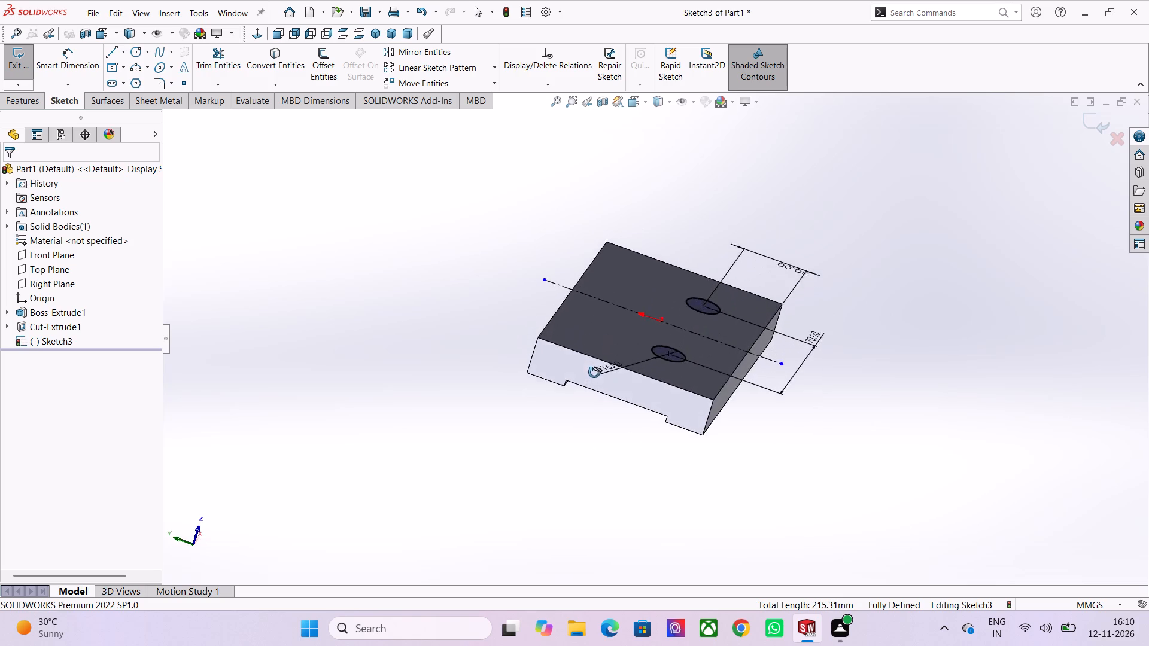
middle_drag(594, 373, 531, 284)
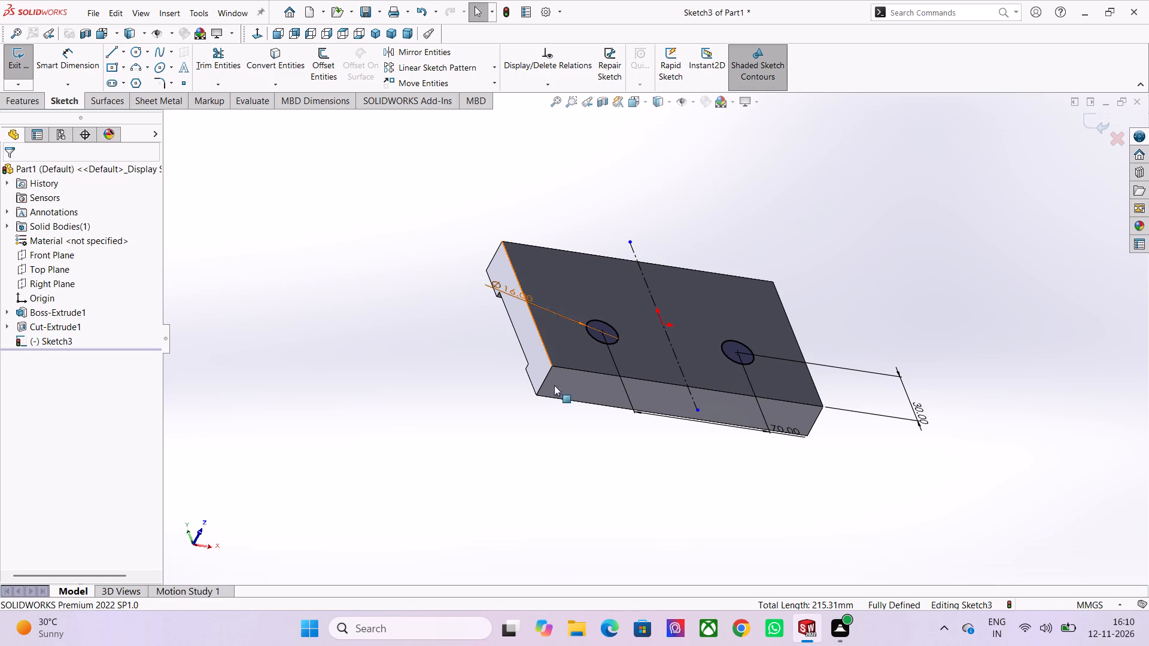
middle_drag(498, 437, 593, 465)
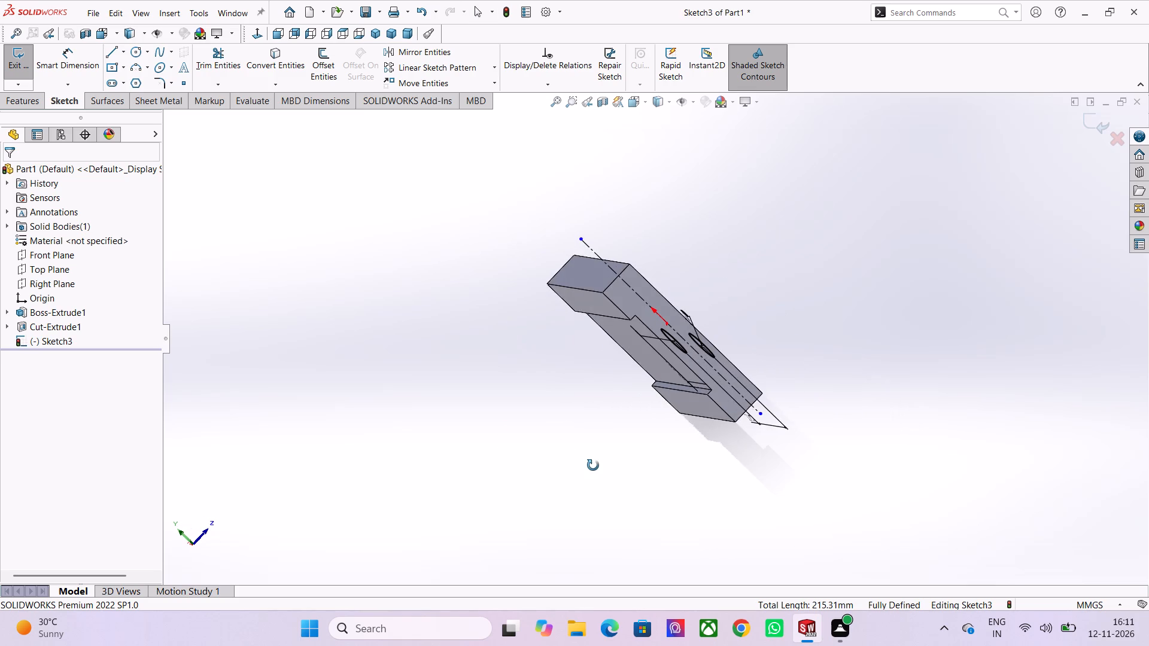
middle_drag(593, 465, 534, 383)
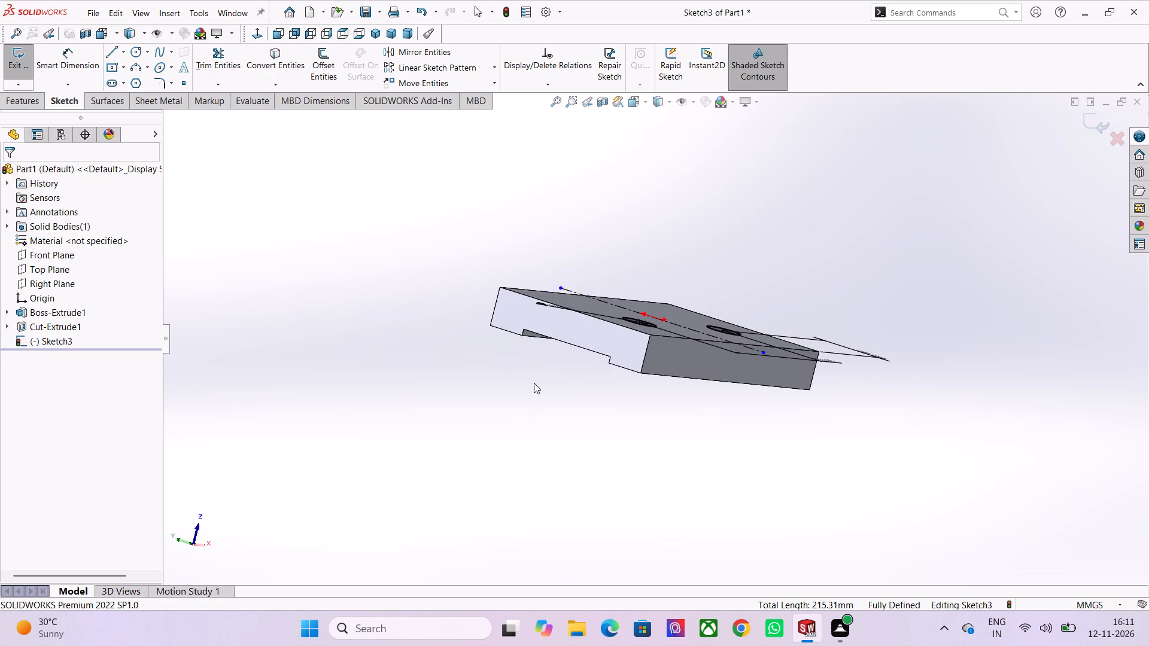
key(Escape)
key(Escape)
key(Escape)
key(Escape)
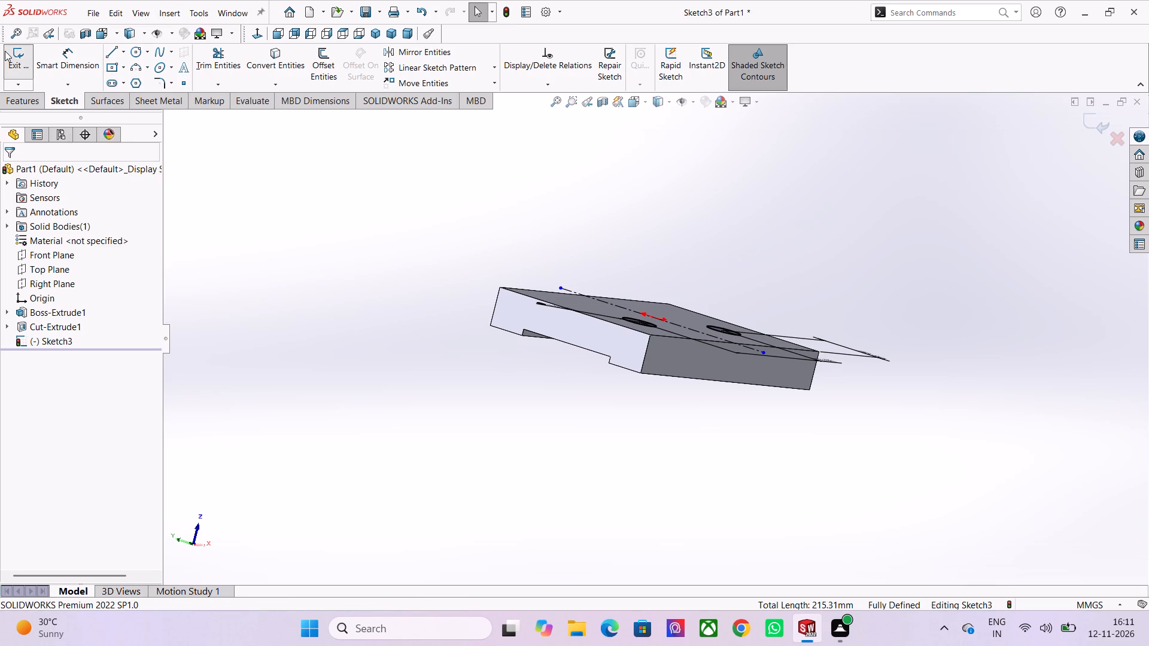
Exit the circle sketch and cut both circles through the block with a 140 mm Blind Extruded Cut.
click(17, 68)
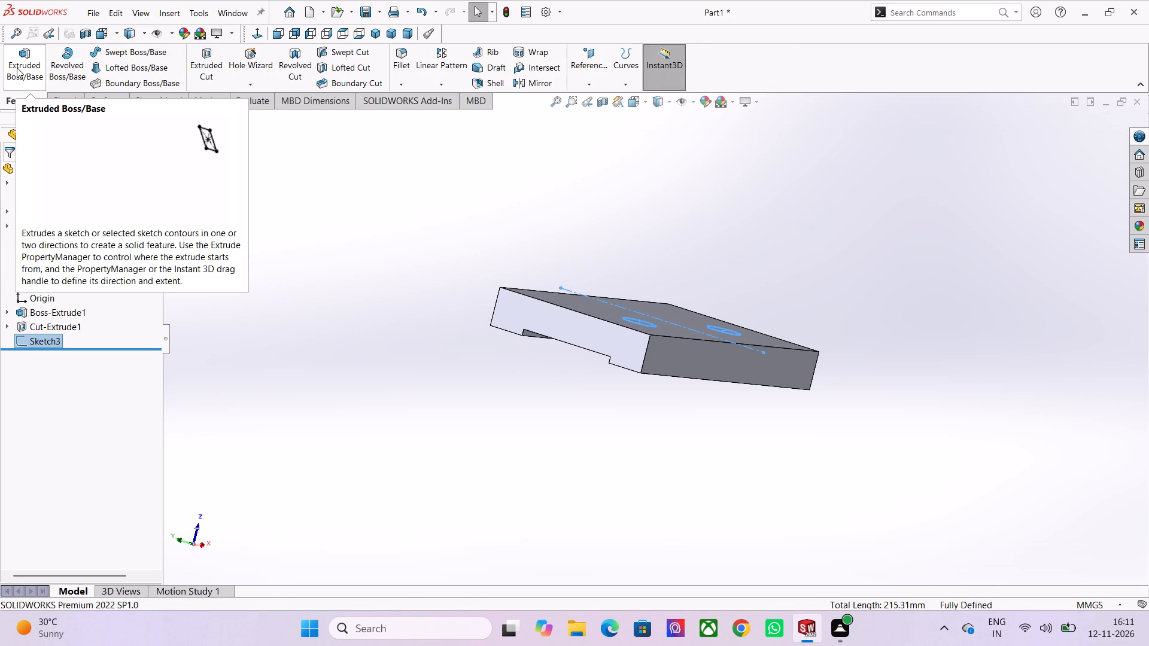
click(212, 63)
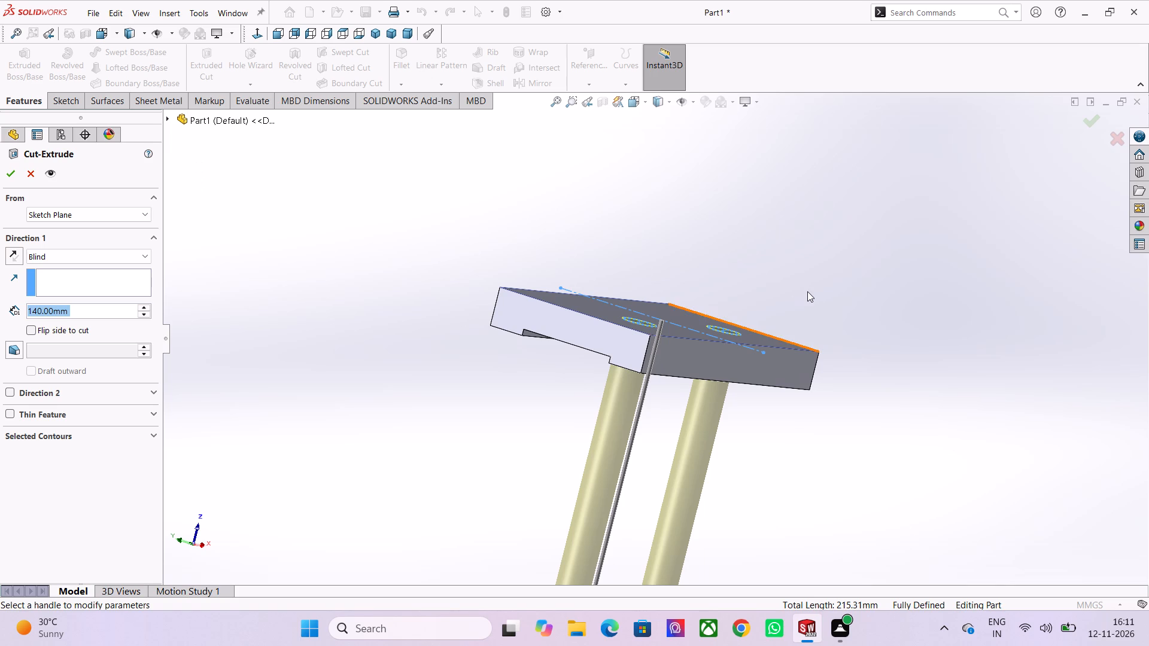
middle_drag(807, 291, 887, 290)
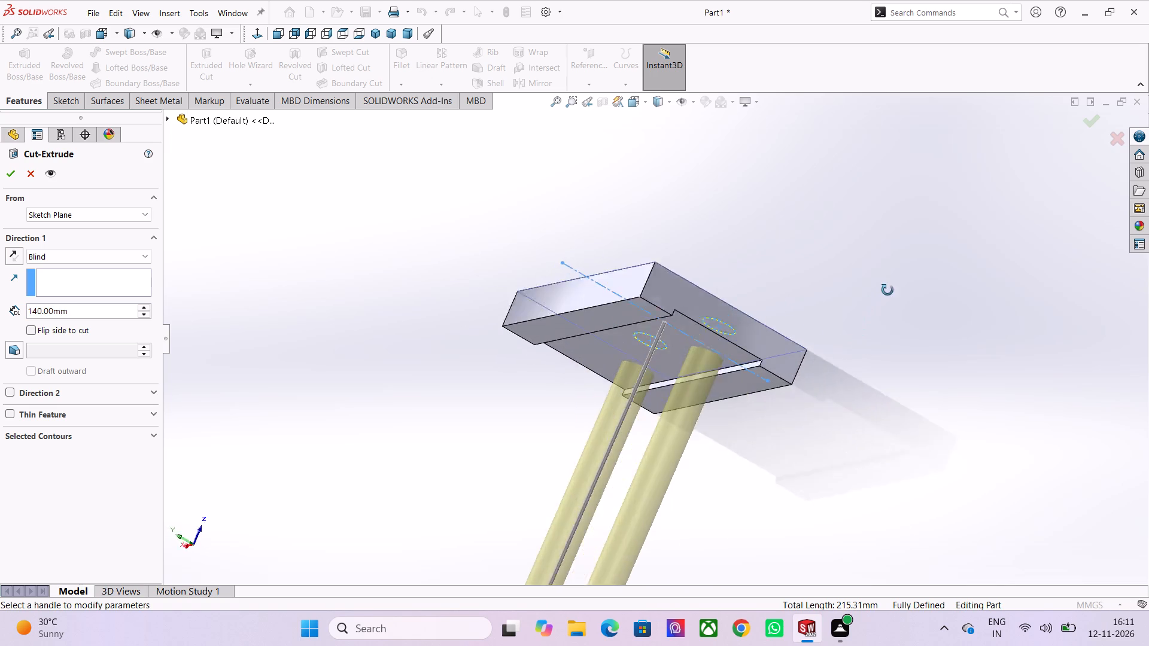
middle_drag(887, 290, 671, 331)
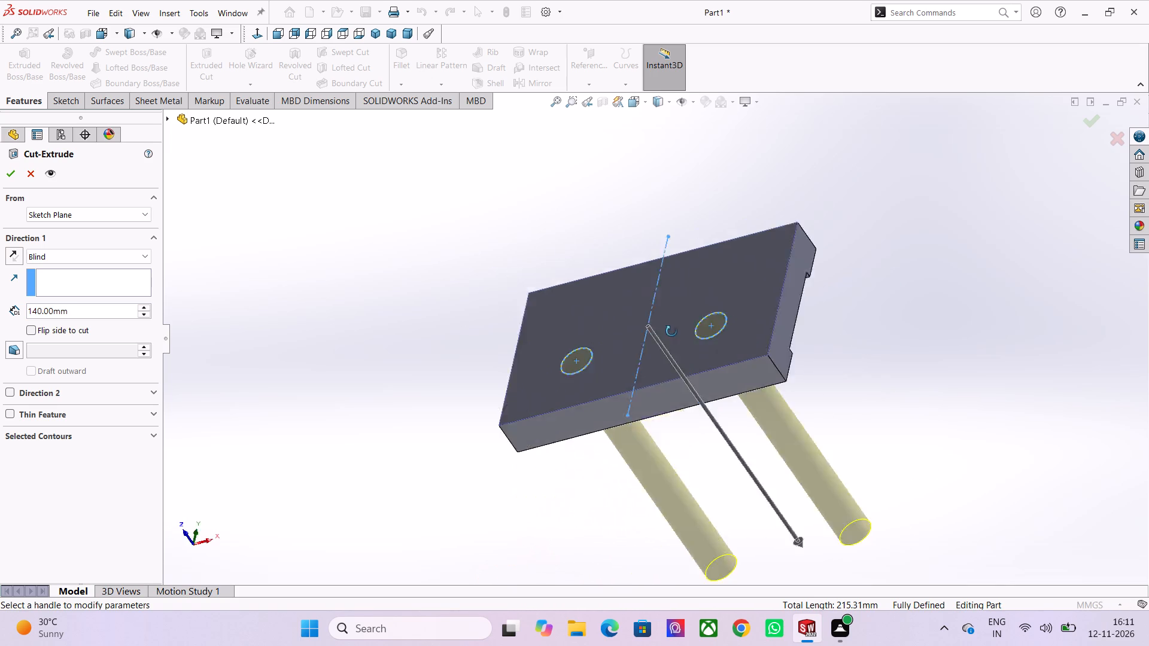
middle_drag(671, 331, 771, 243)
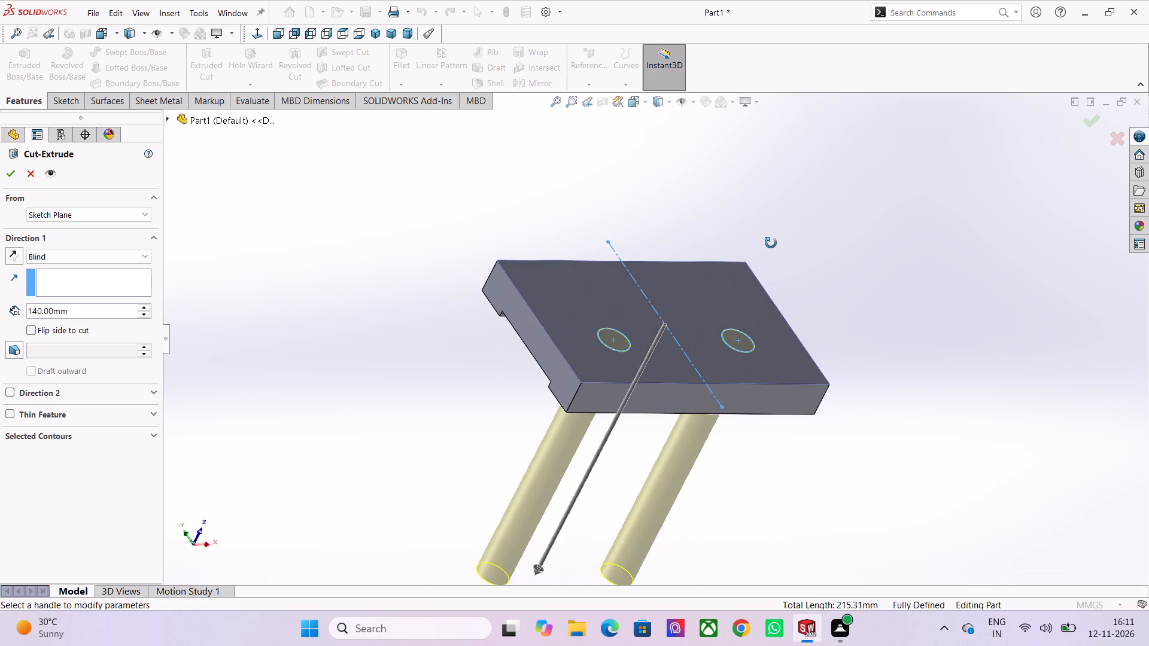
middle_drag(771, 243, 786, 264)
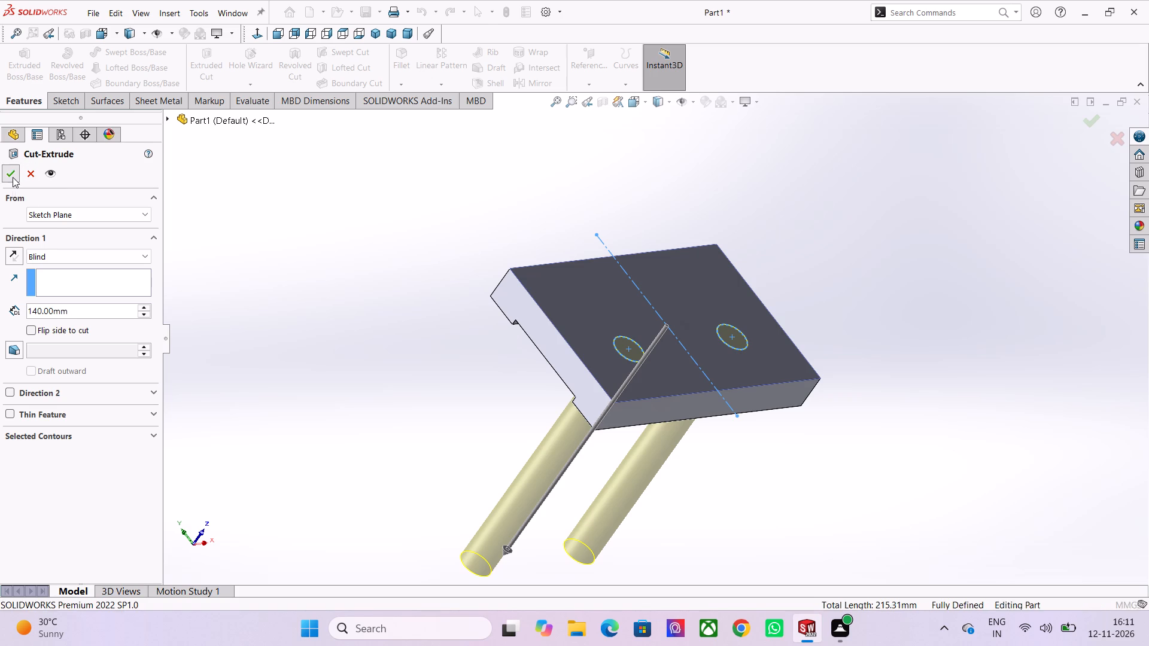
click(622, 171)
Examine the two cut holes and the slot in the block from several angles.
middle_drag(610, 205, 540, 203)
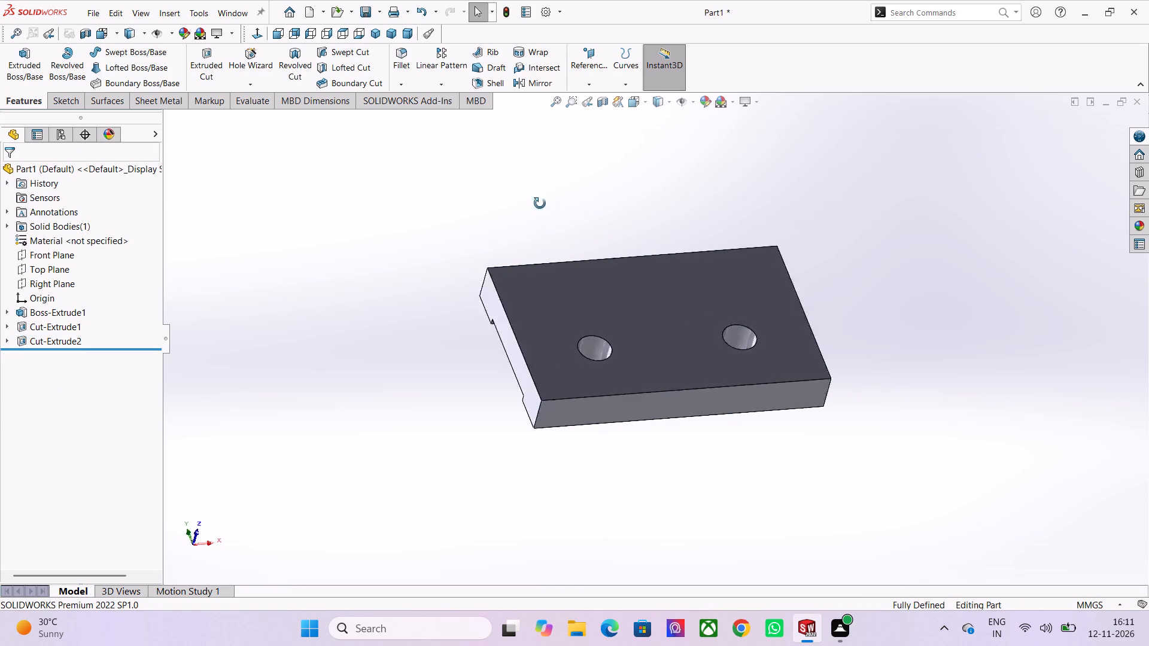
middle_drag(540, 203, 646, 339)
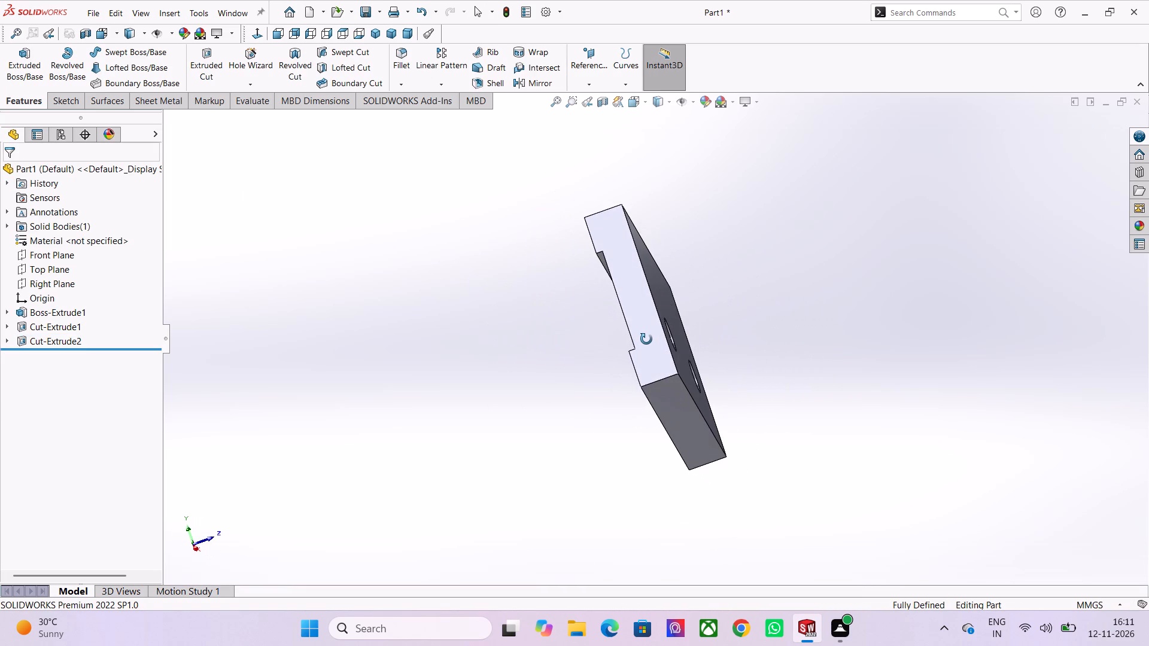
middle_drag(646, 339, 653, 267)
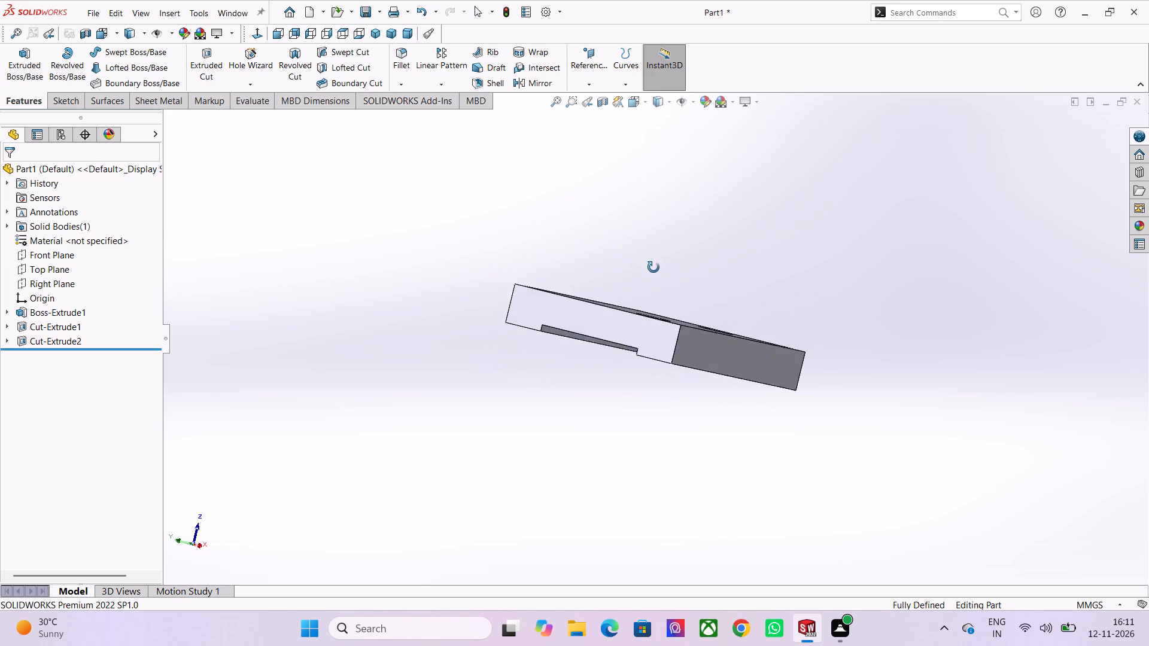
middle_drag(653, 267, 576, 363)
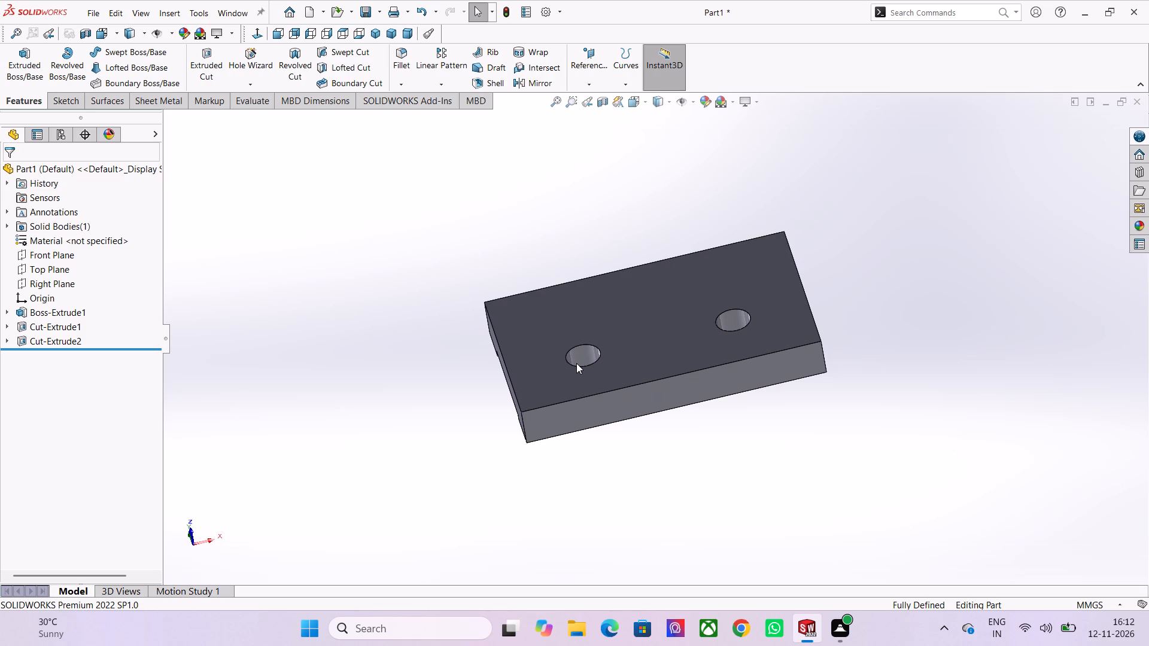
scroll(713, 414, down, 1)
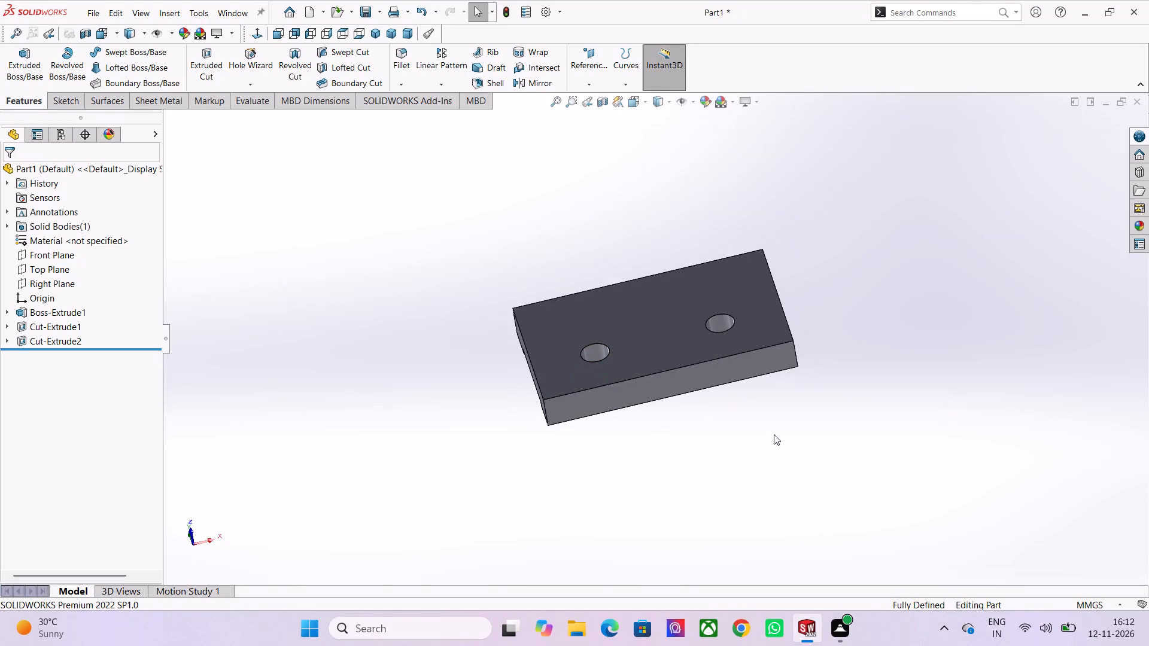
middle_drag(755, 425, 729, 431)
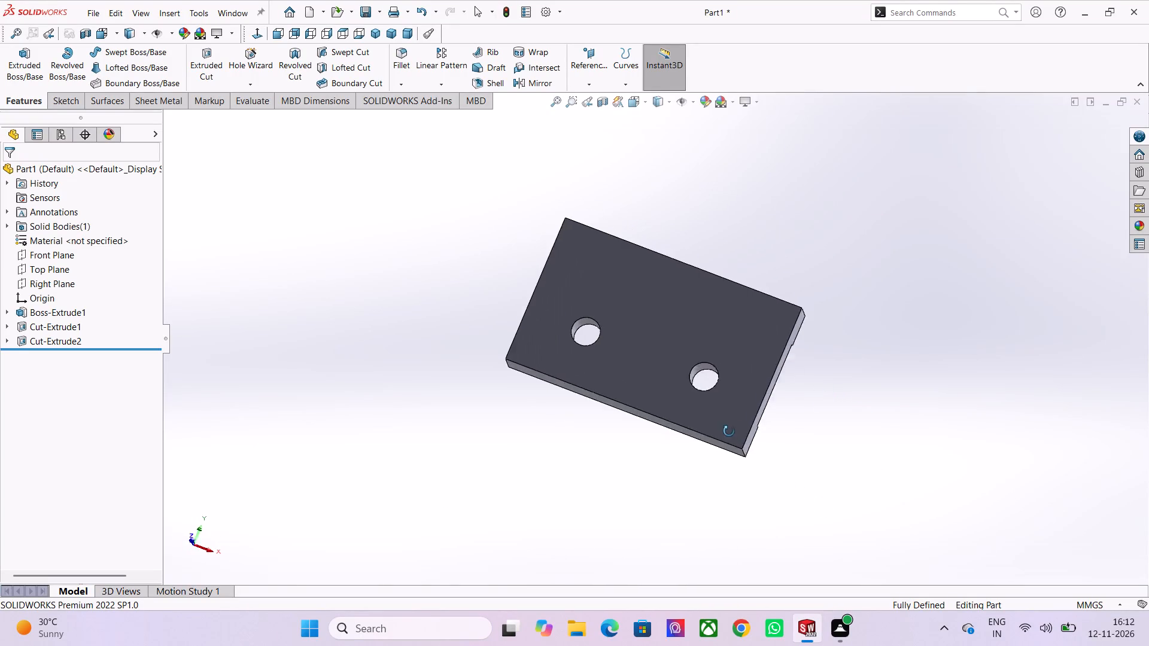
middle_drag(729, 431, 834, 409)
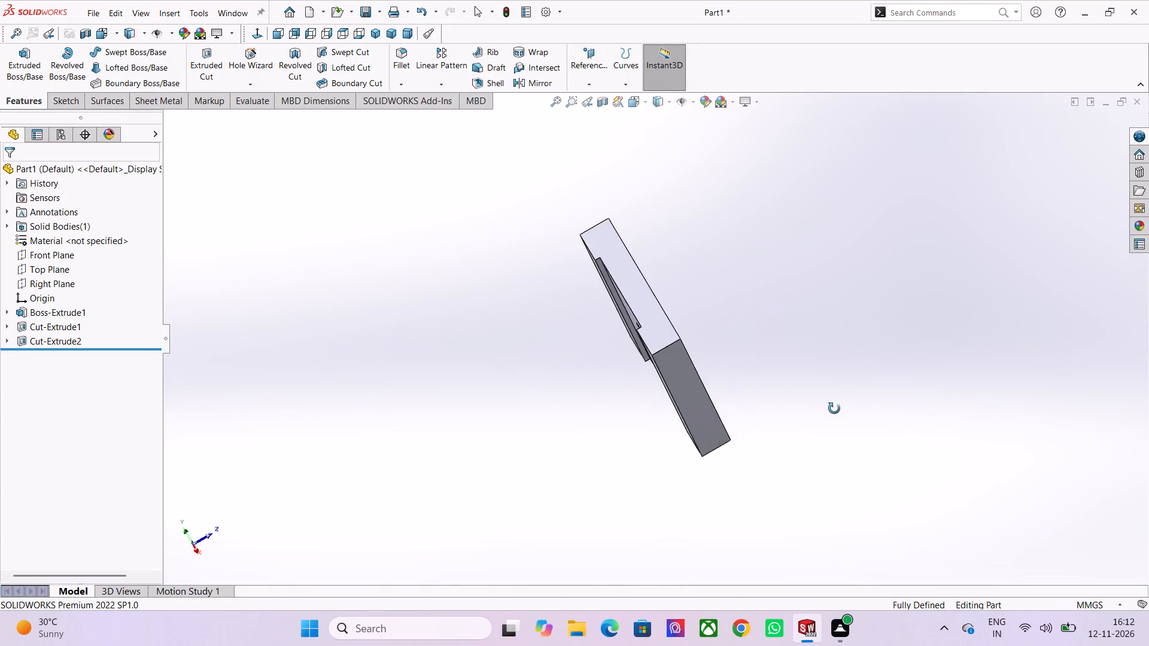
middle_drag(834, 409, 813, 406)
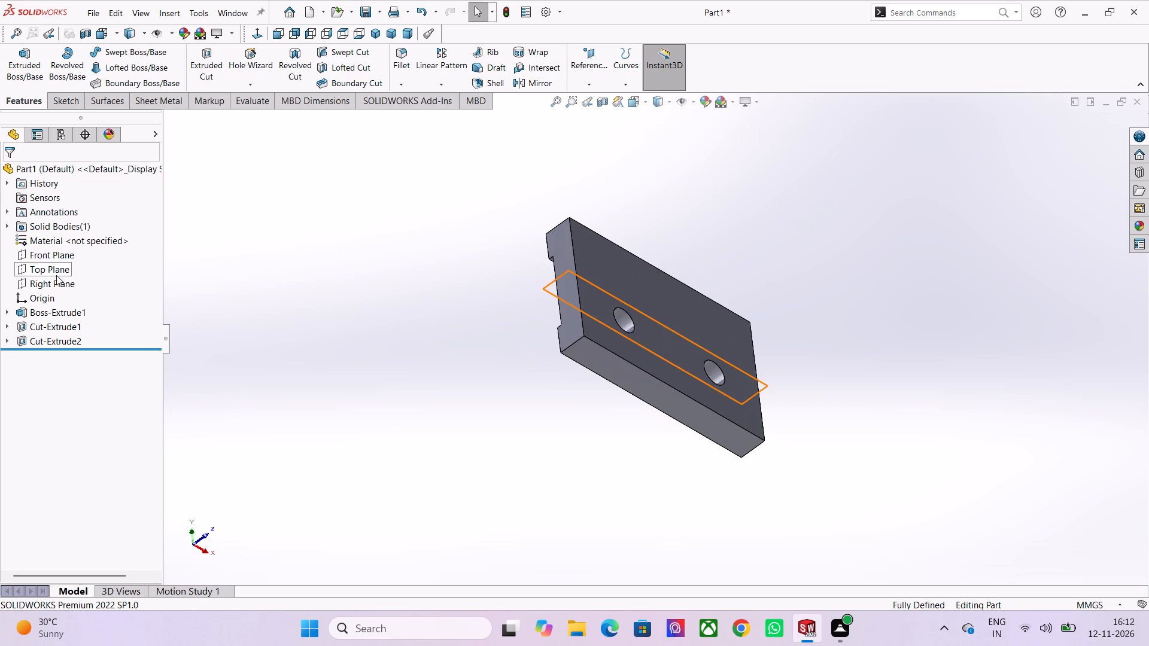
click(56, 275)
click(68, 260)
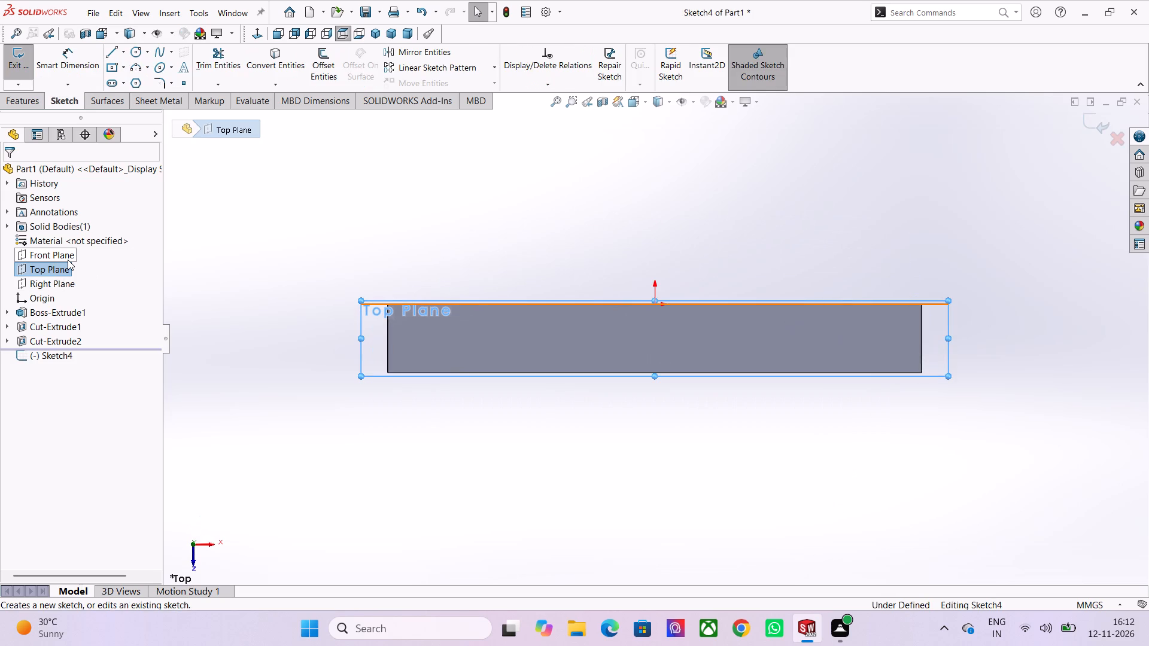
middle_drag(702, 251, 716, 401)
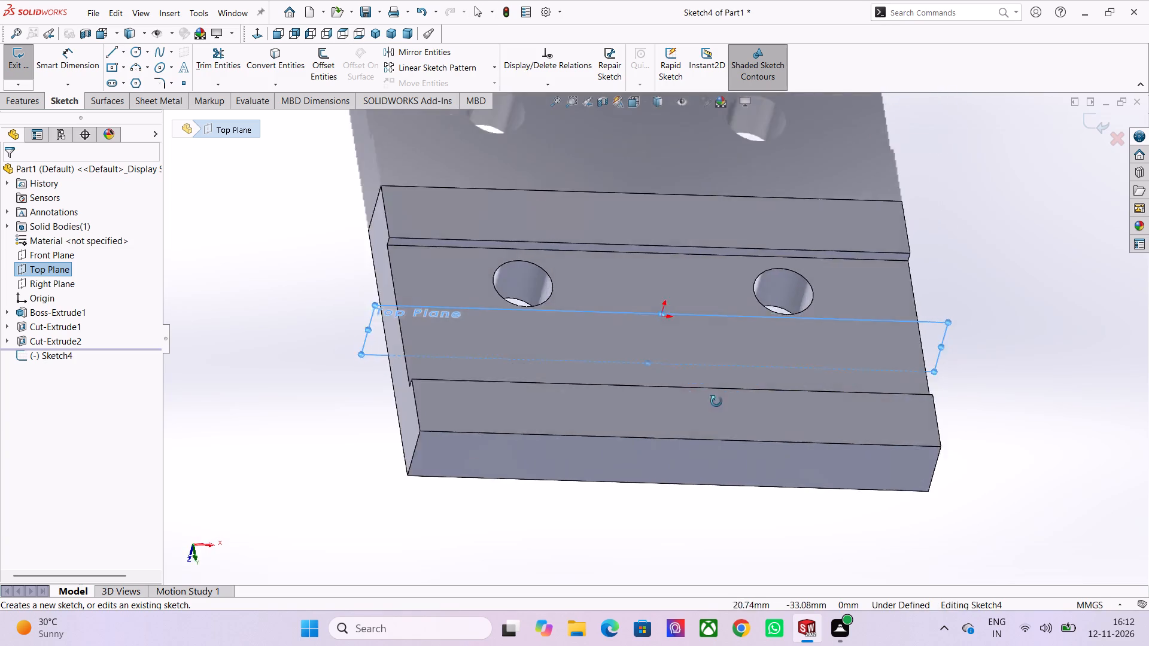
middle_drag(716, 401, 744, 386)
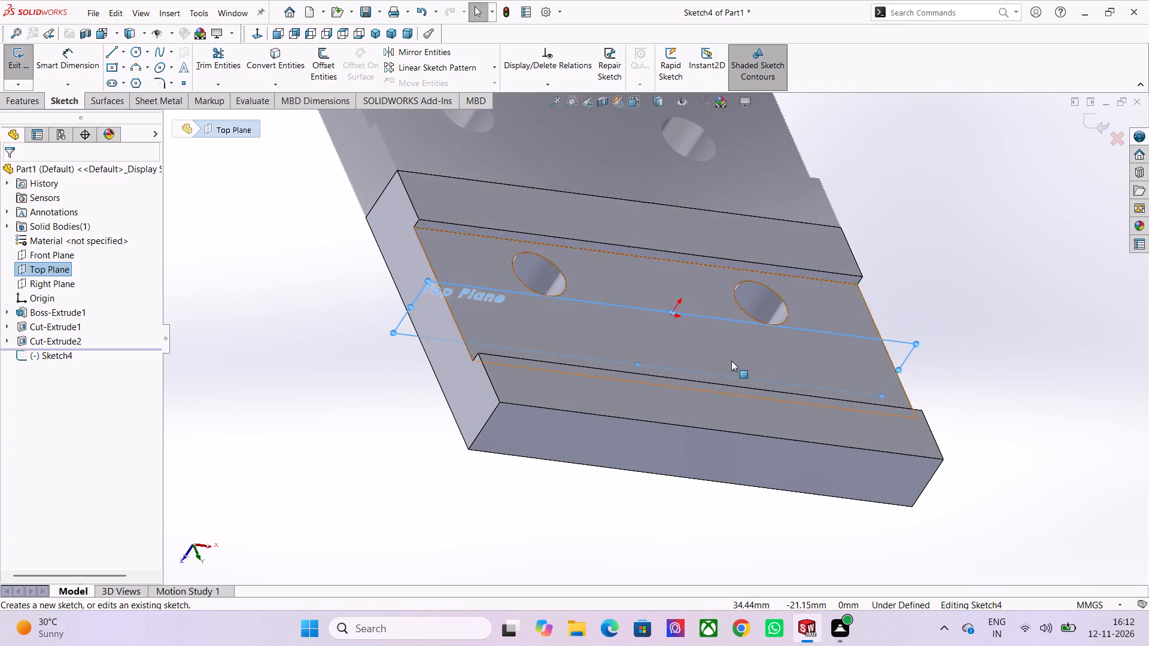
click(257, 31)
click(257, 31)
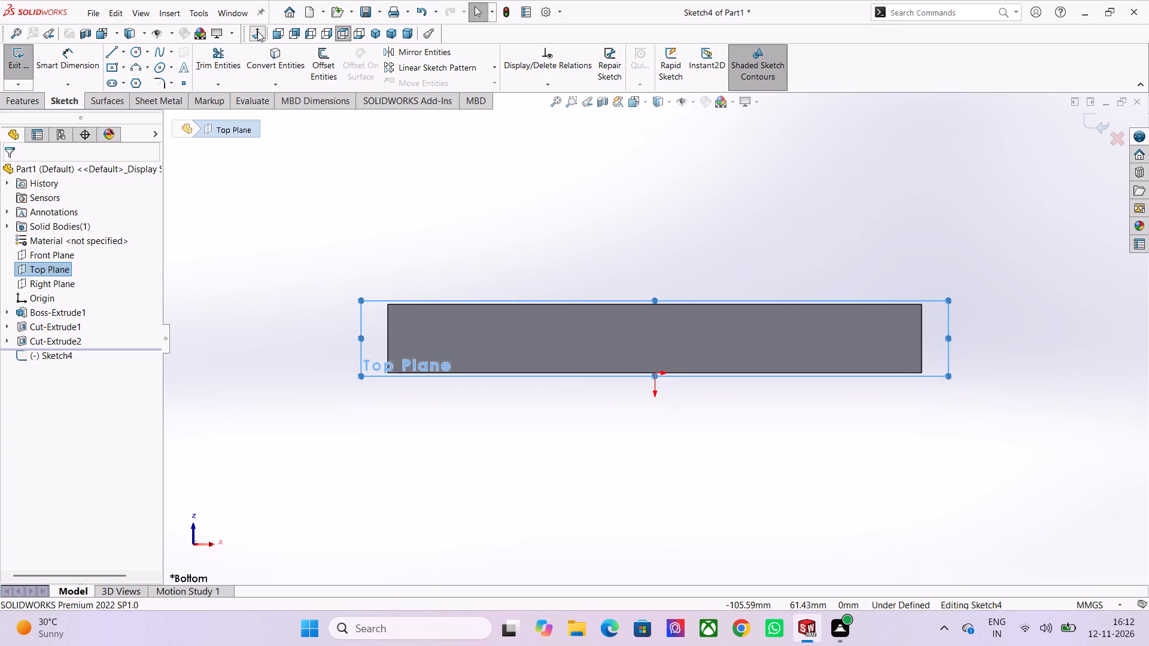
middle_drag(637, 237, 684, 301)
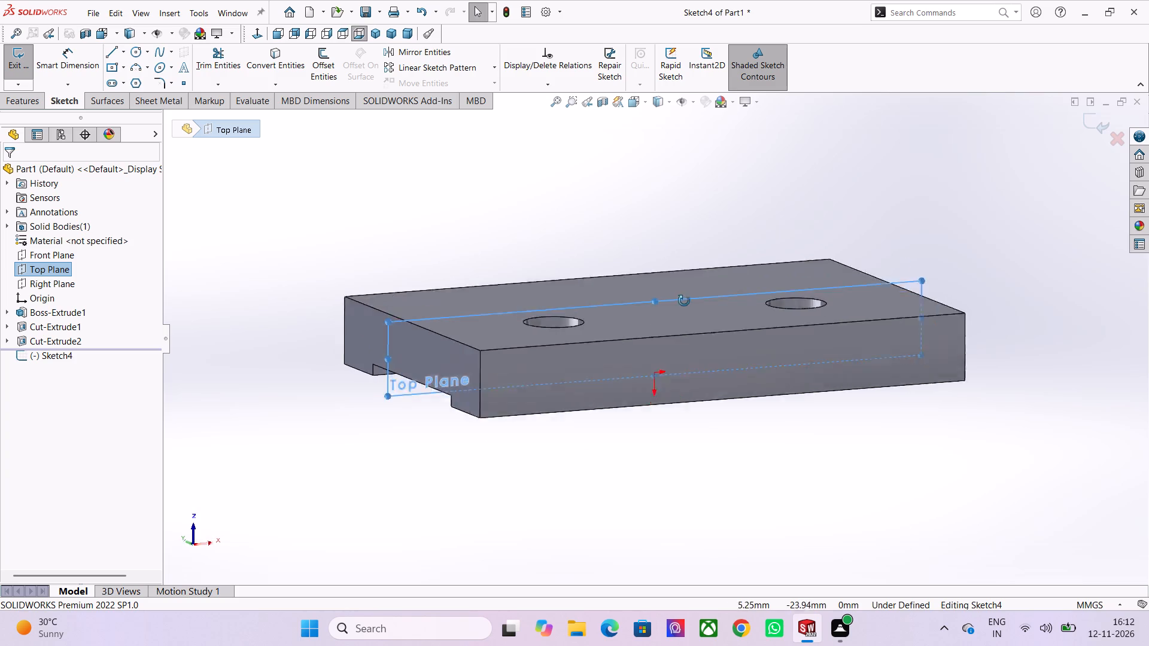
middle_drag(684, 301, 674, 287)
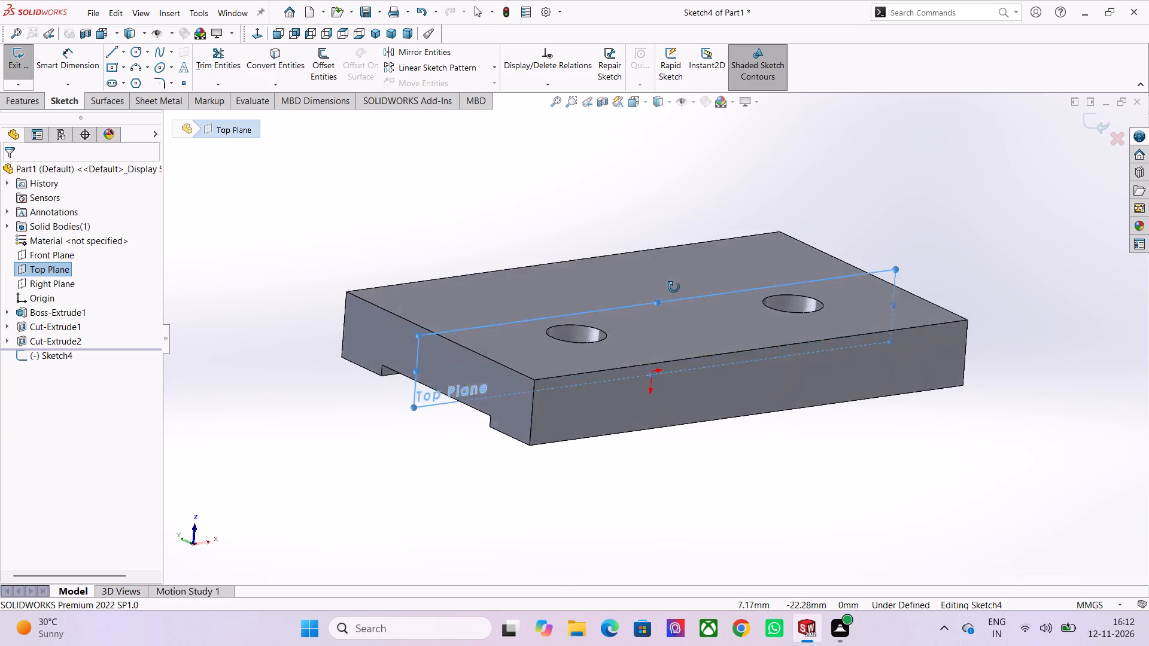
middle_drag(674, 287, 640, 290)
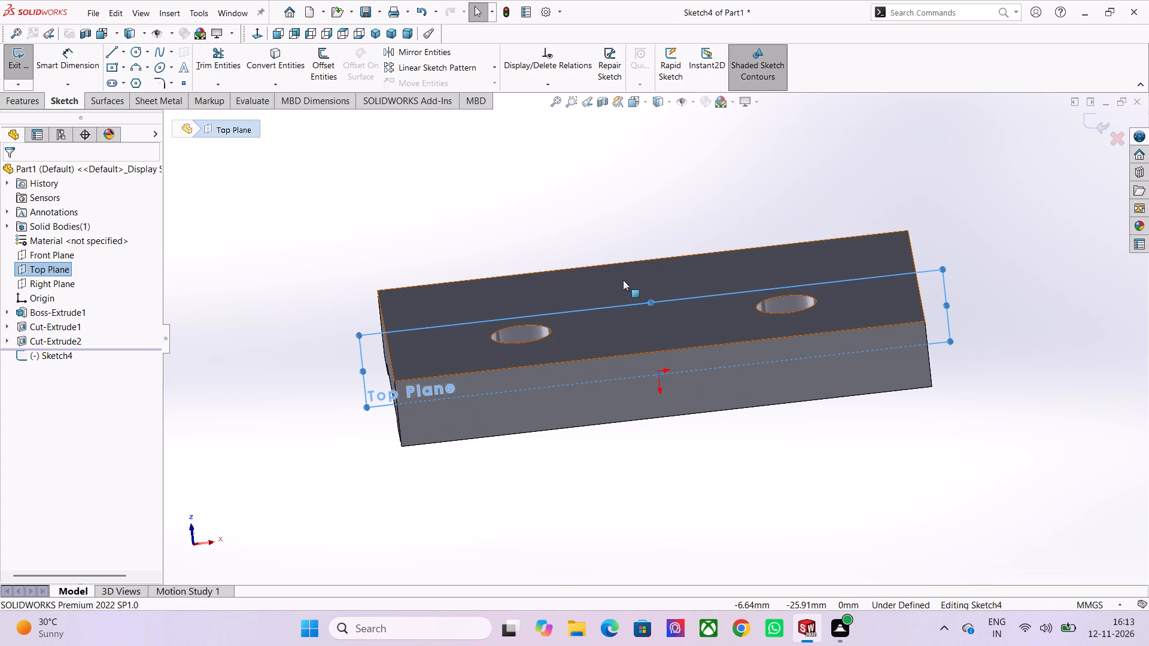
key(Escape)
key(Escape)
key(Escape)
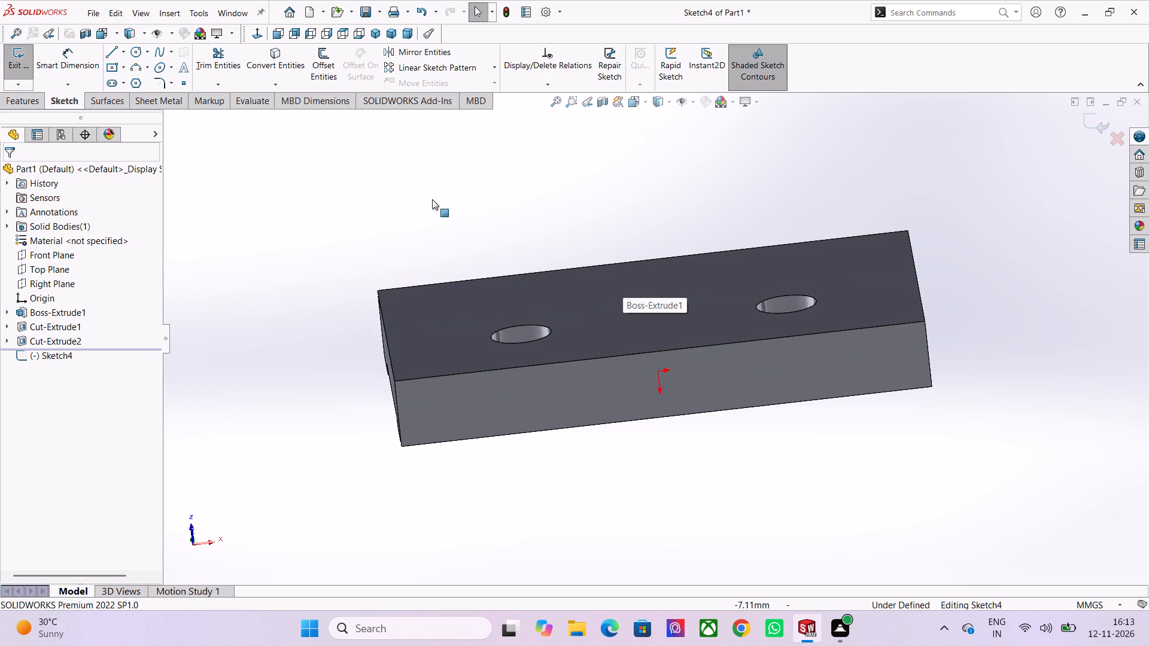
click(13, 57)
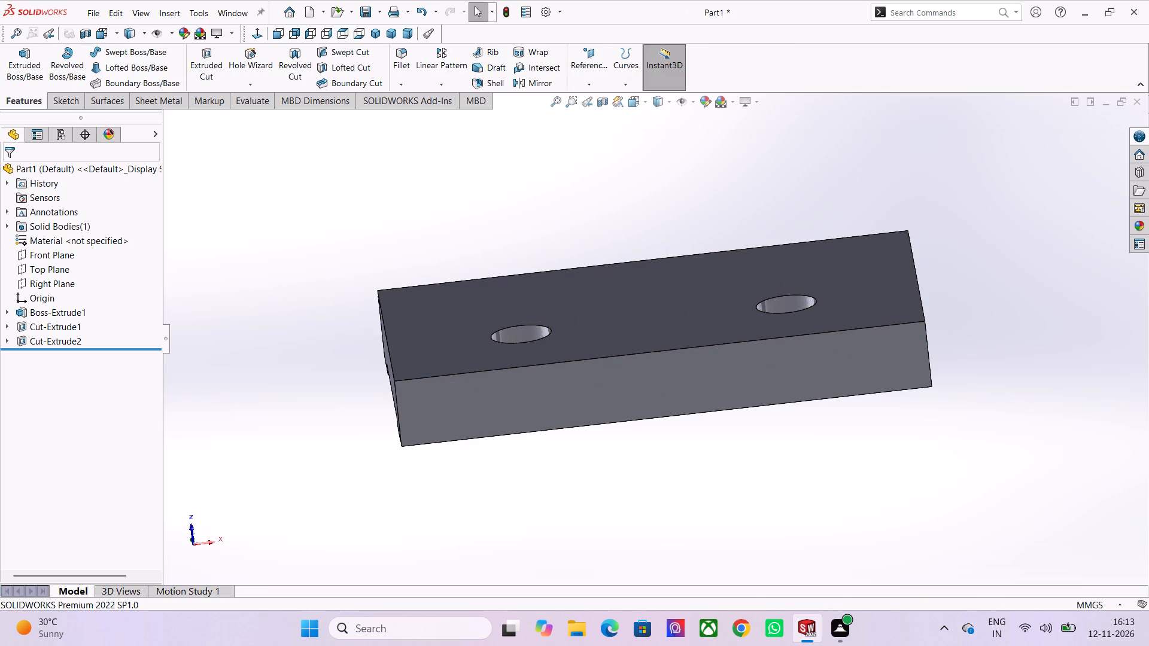
Examine the block's large face, side faces, slot and holes from several angles.
scroll(547, 326, down, 2)
middle_drag(568, 284, 542, 313)
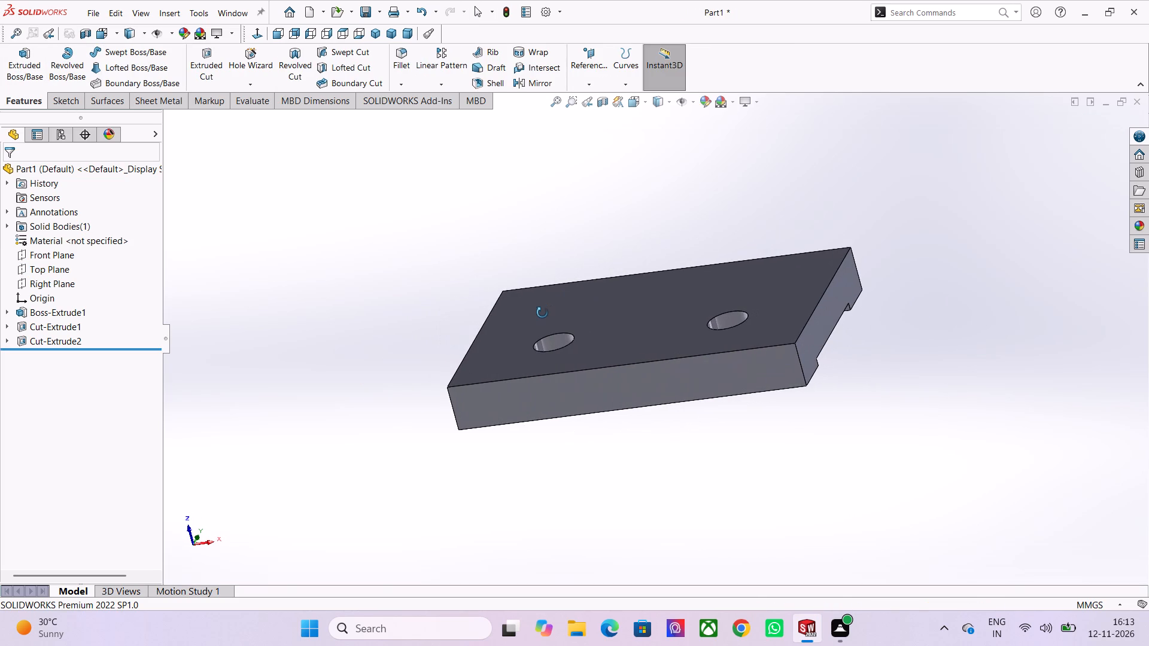
middle_drag(542, 313, 588, 398)
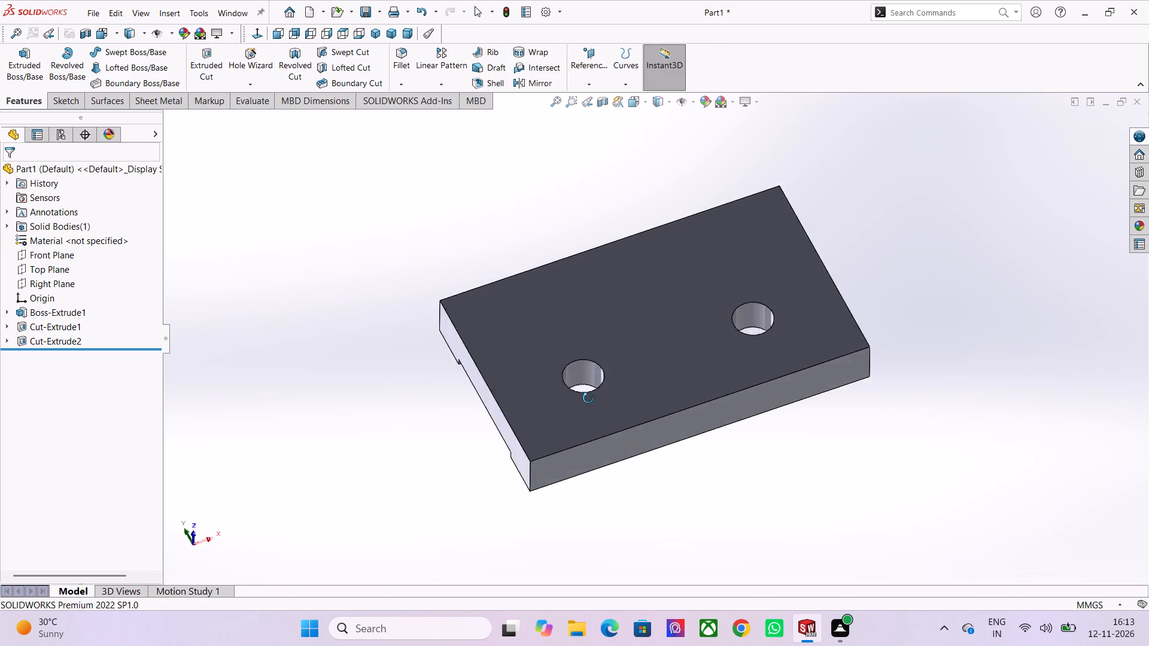
middle_drag(588, 398, 633, 394)
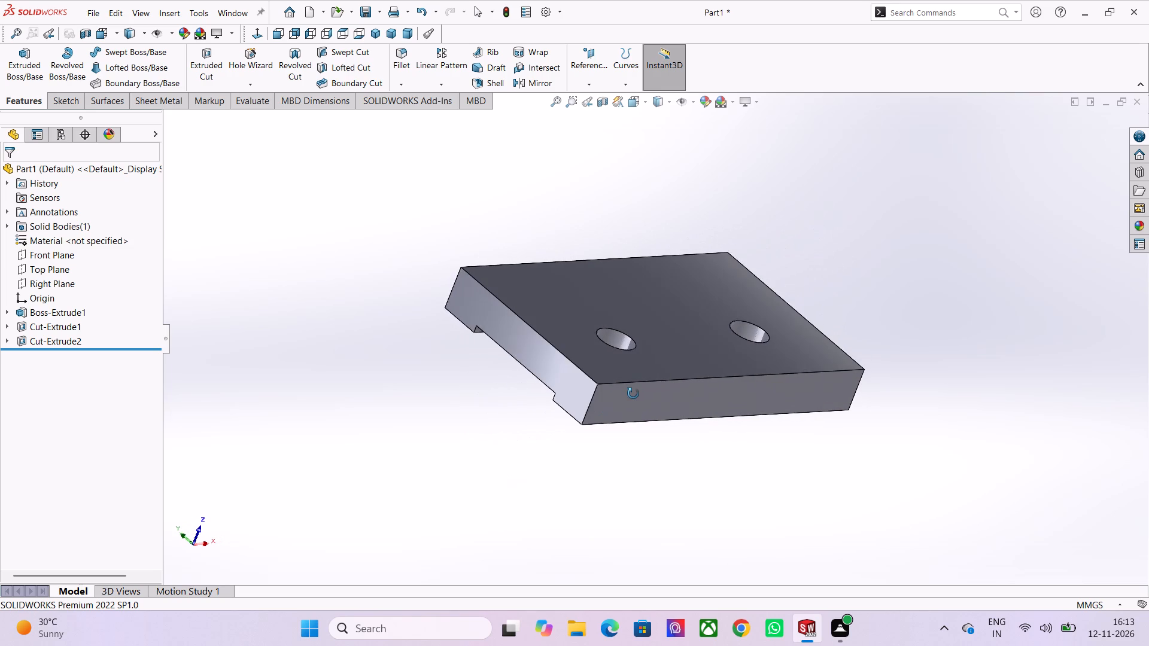
middle_drag(633, 394, 564, 443)
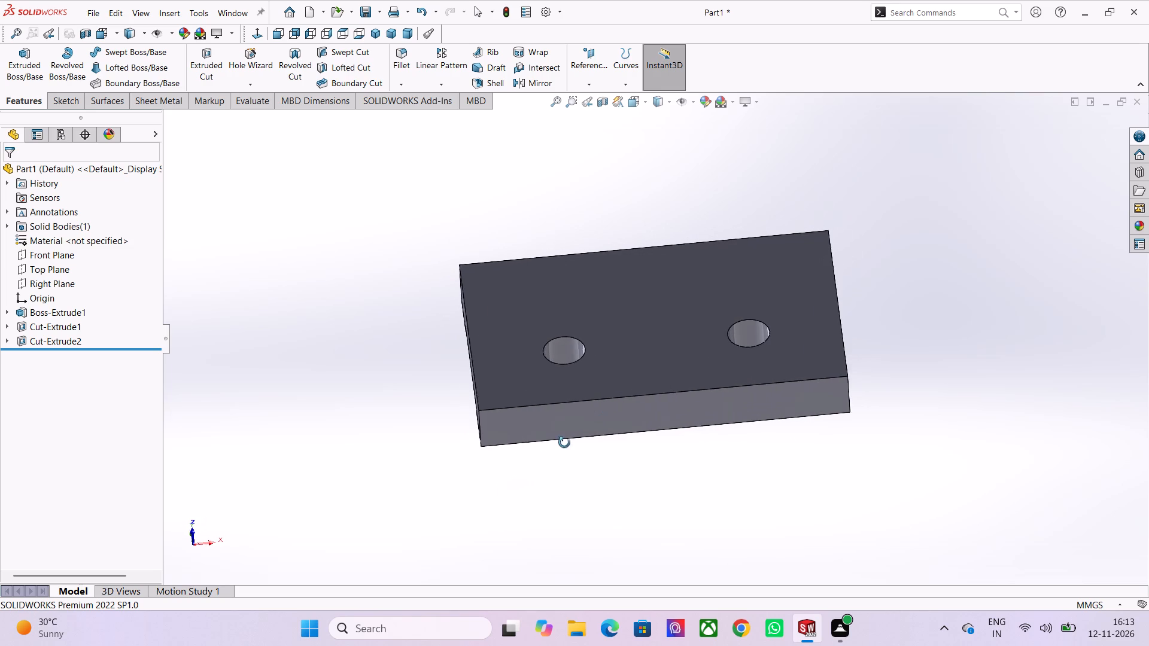
middle_drag(564, 443, 623, 287)
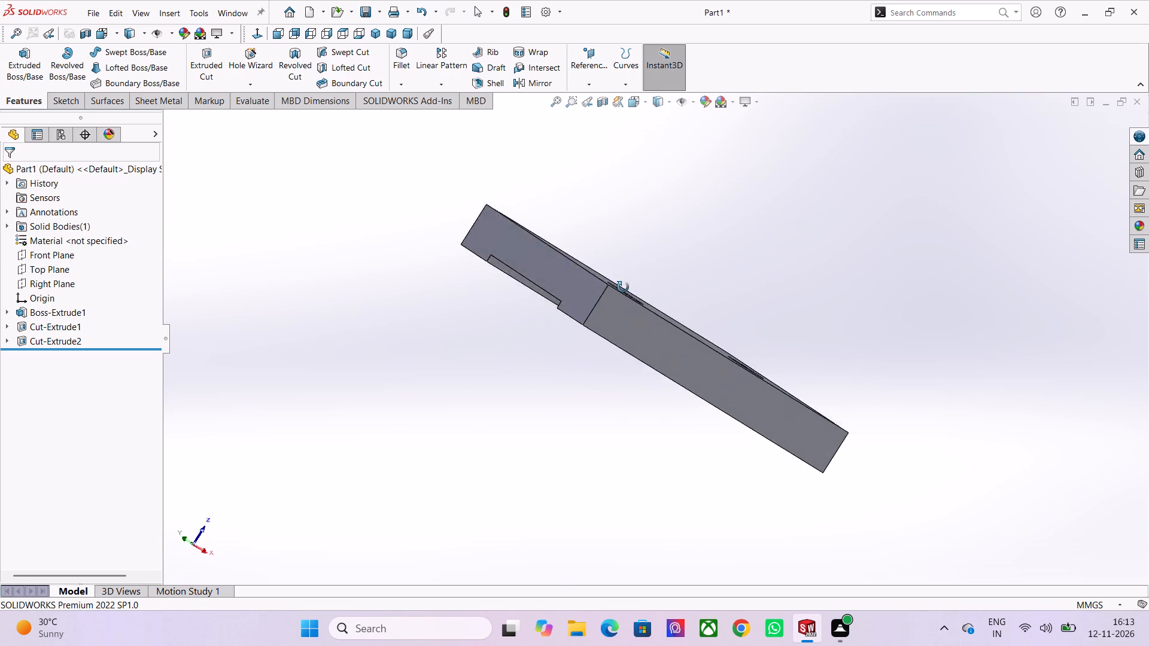
middle_drag(623, 287, 634, 275)
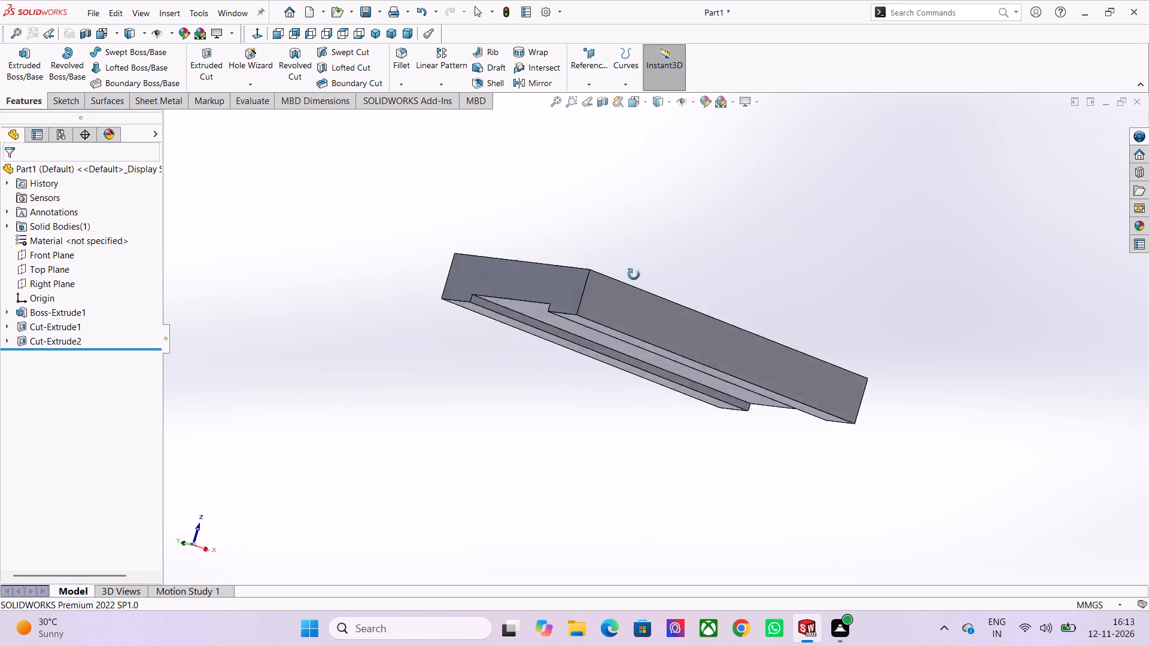
middle_drag(634, 275, 632, 482)
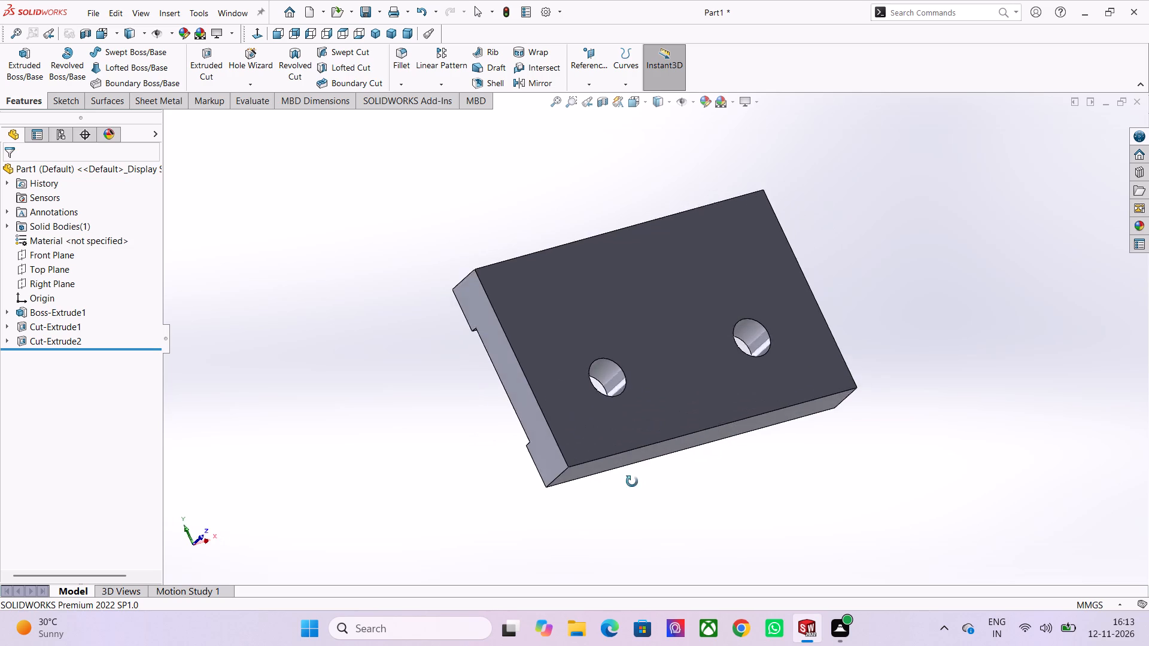
middle_drag(632, 482, 622, 533)
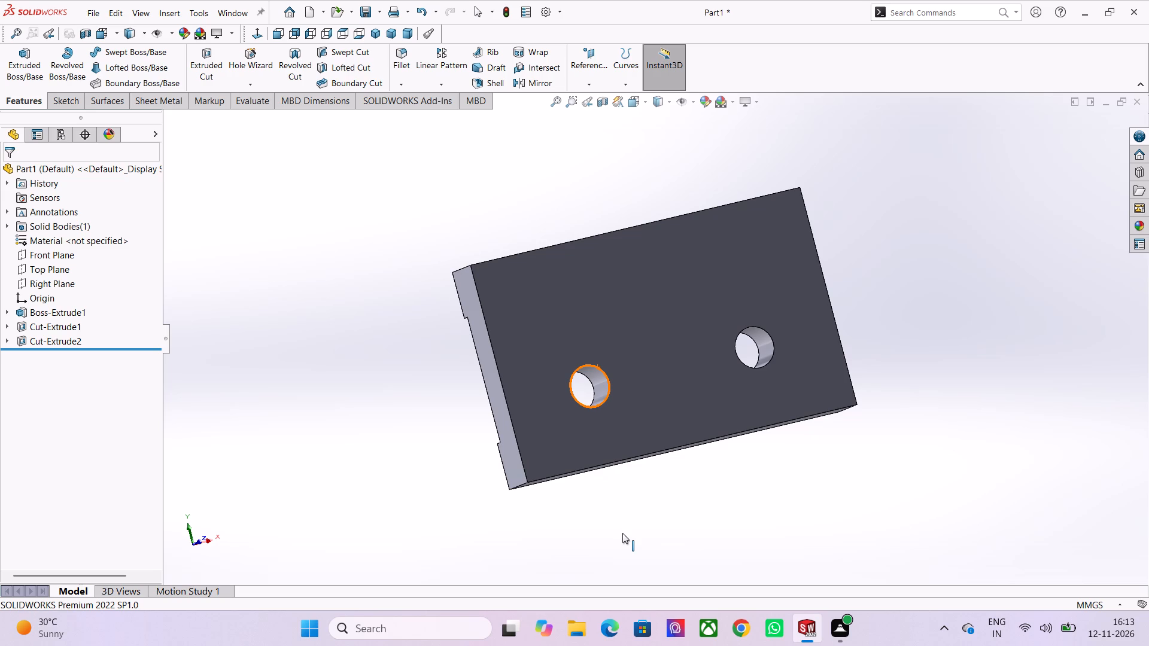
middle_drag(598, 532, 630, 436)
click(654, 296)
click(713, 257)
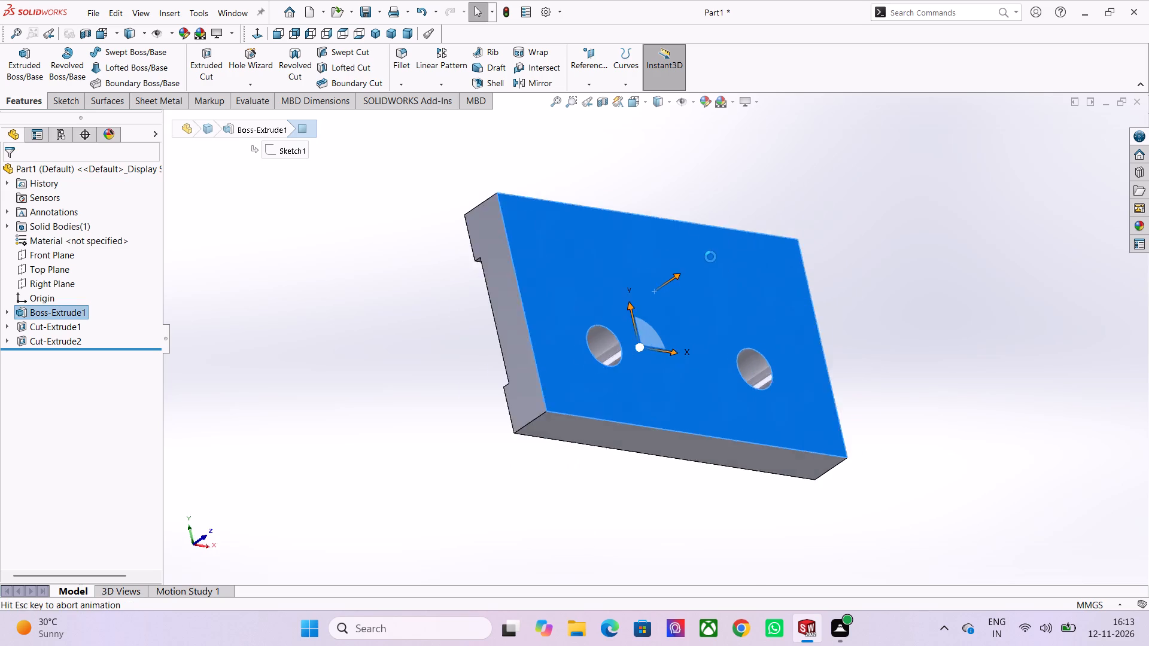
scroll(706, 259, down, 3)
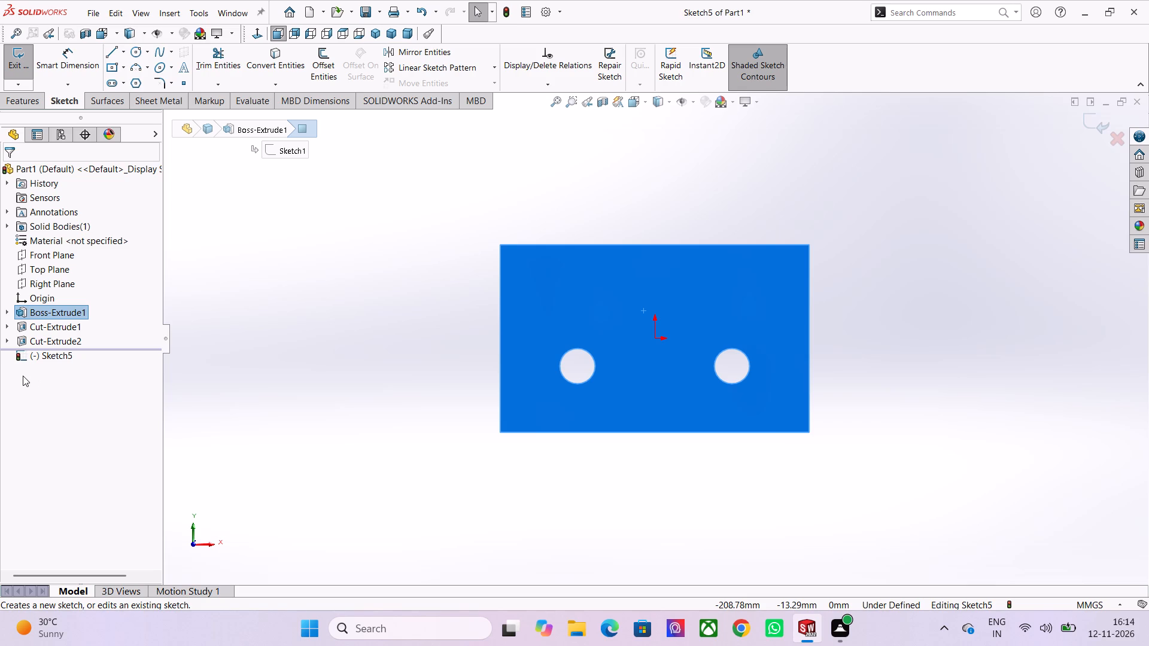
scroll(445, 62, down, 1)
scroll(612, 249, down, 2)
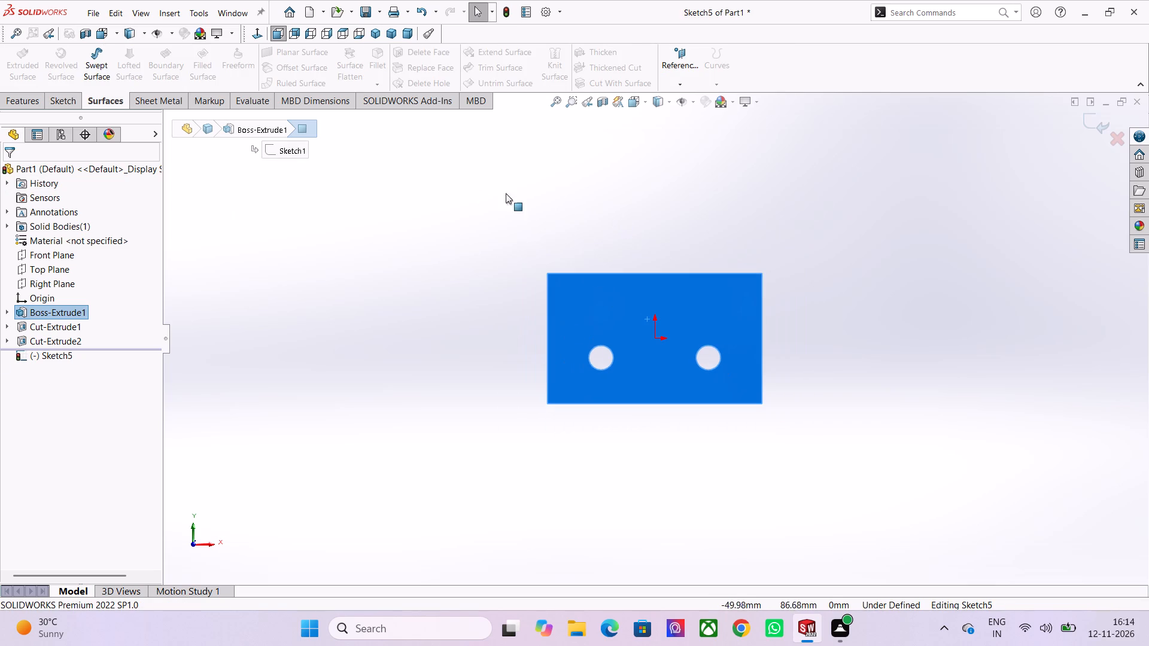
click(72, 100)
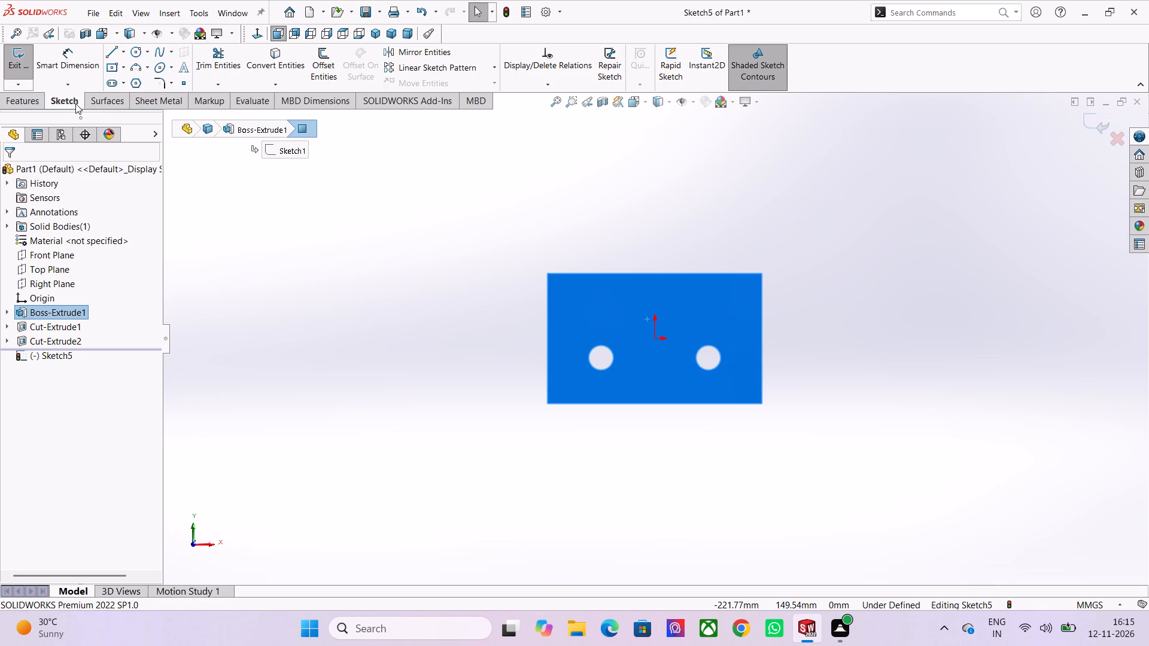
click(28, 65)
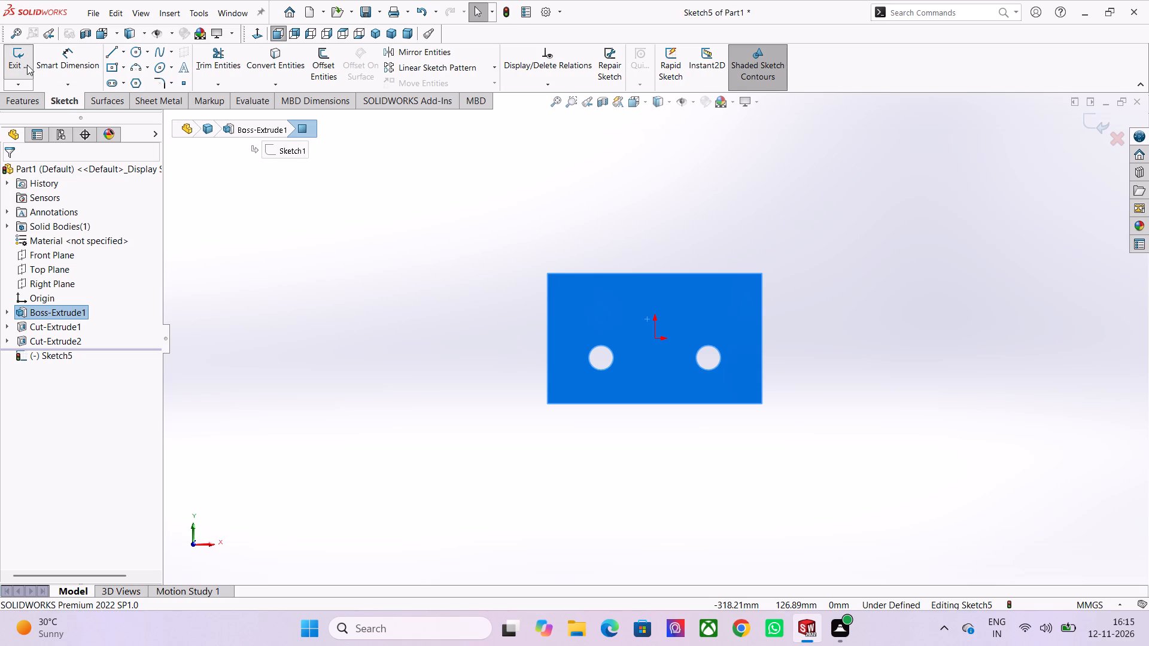
Create a reference plane offset 12 mm outward from the block's 140 x 18 mm side face farther from the two holes.
scroll(403, 251, down, 2)
middle_drag(491, 326, 567, 166)
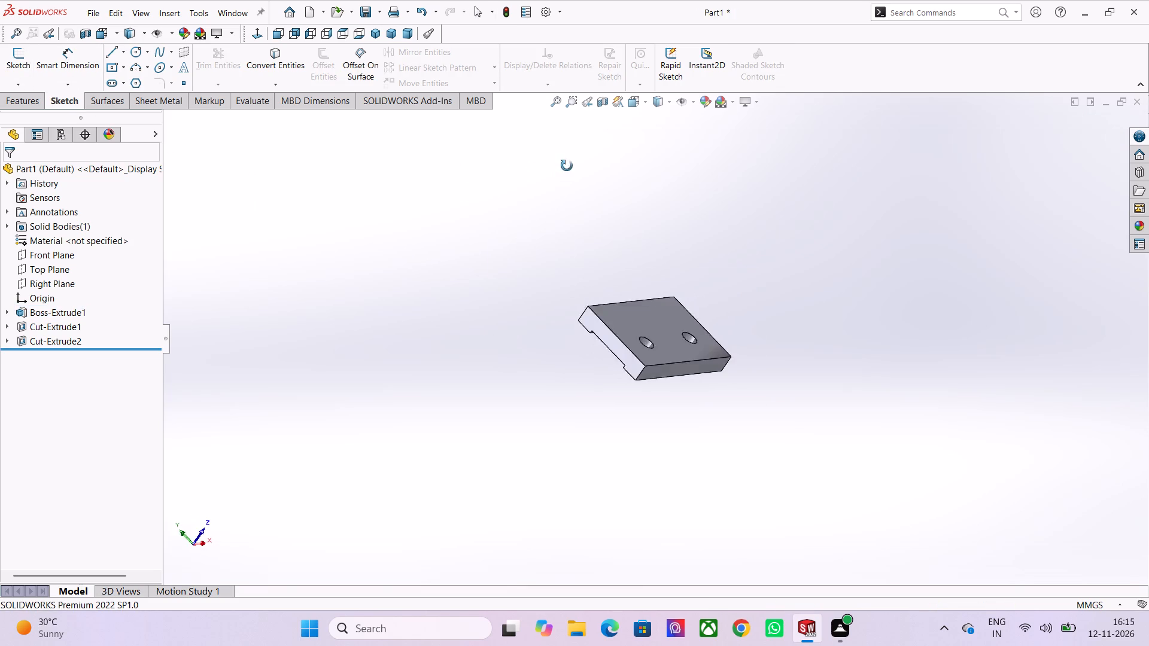
middle_drag(567, 166, 512, 316)
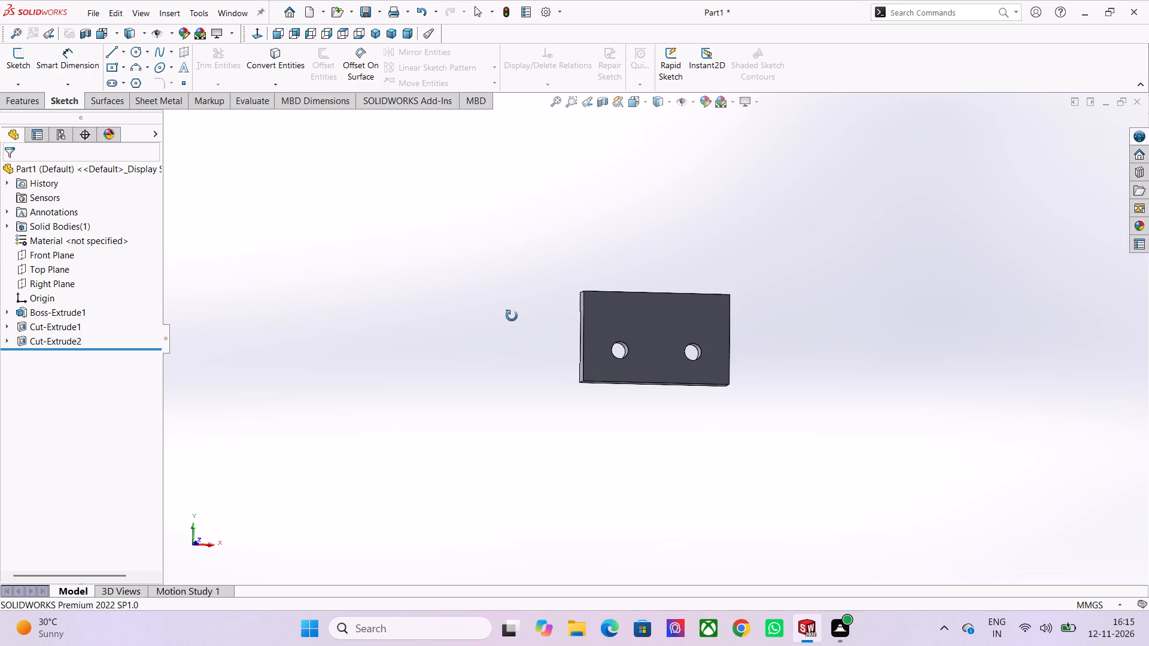
middle_drag(512, 316, 482, 386)
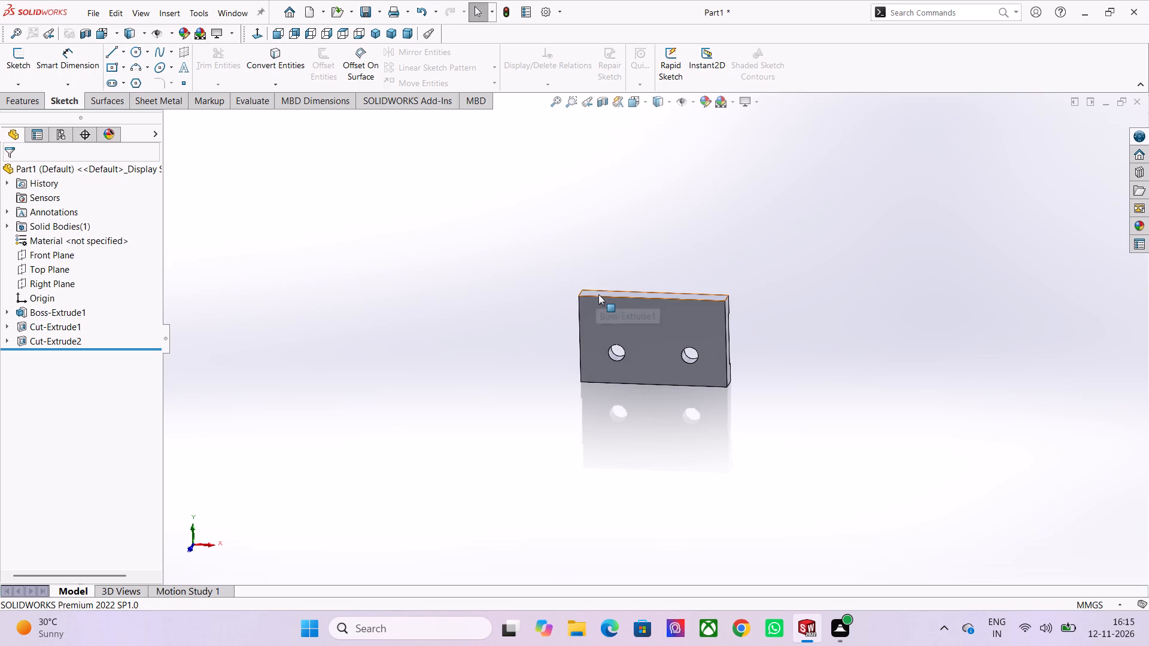
middle_drag(598, 274, 610, 310)
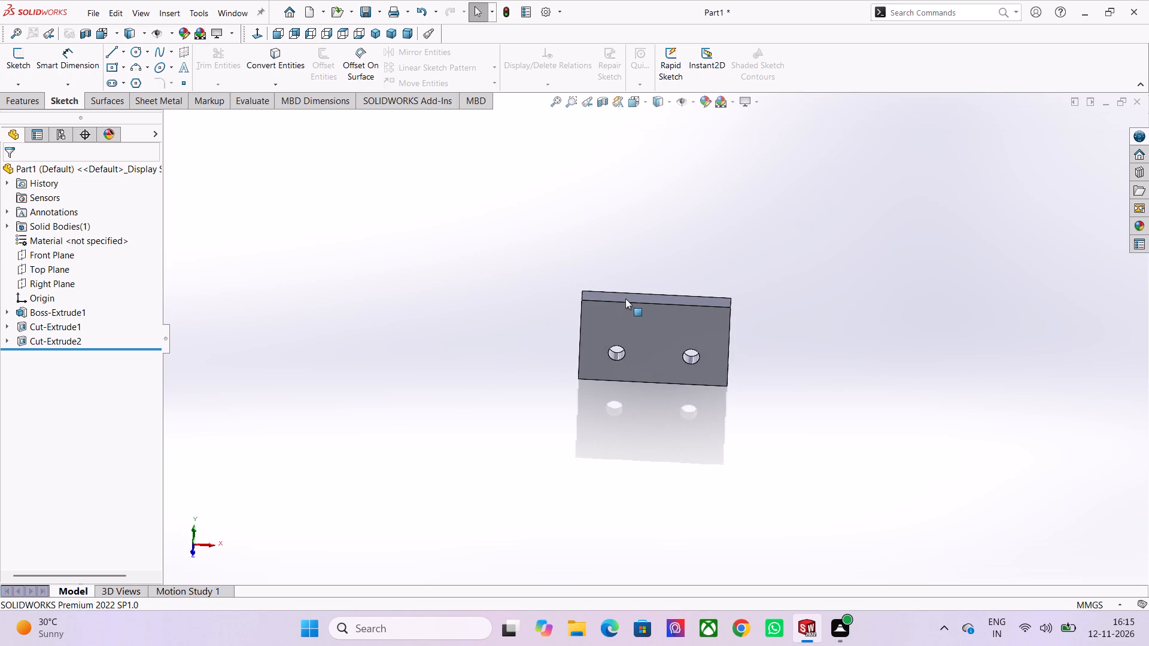
click(615, 294)
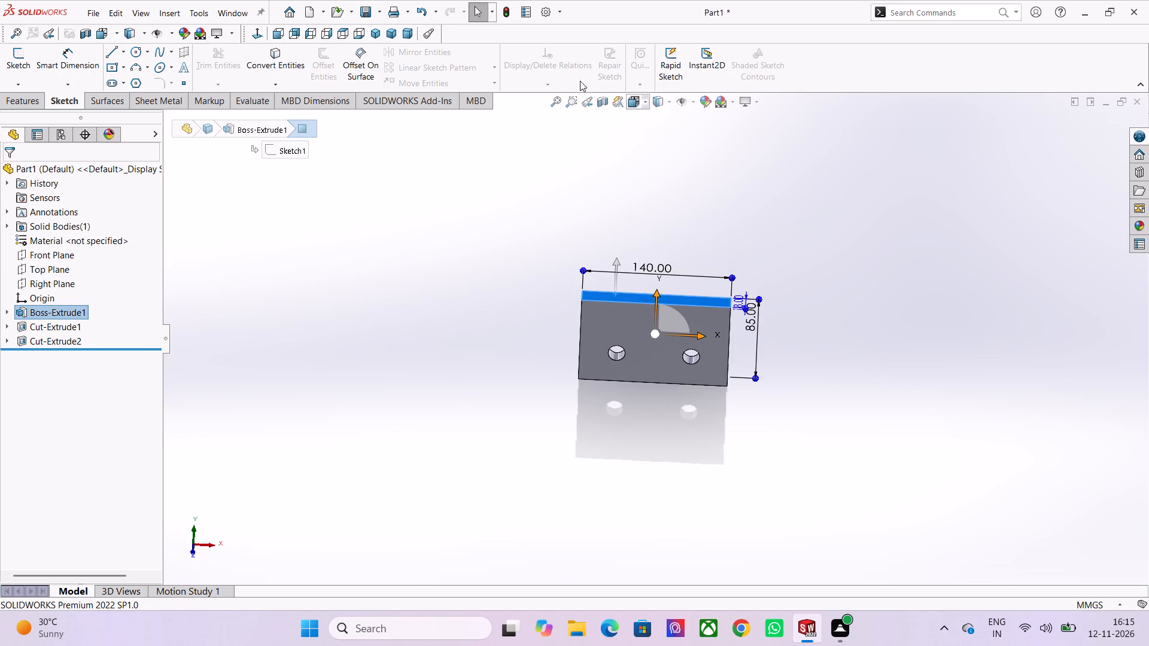
click(21, 102)
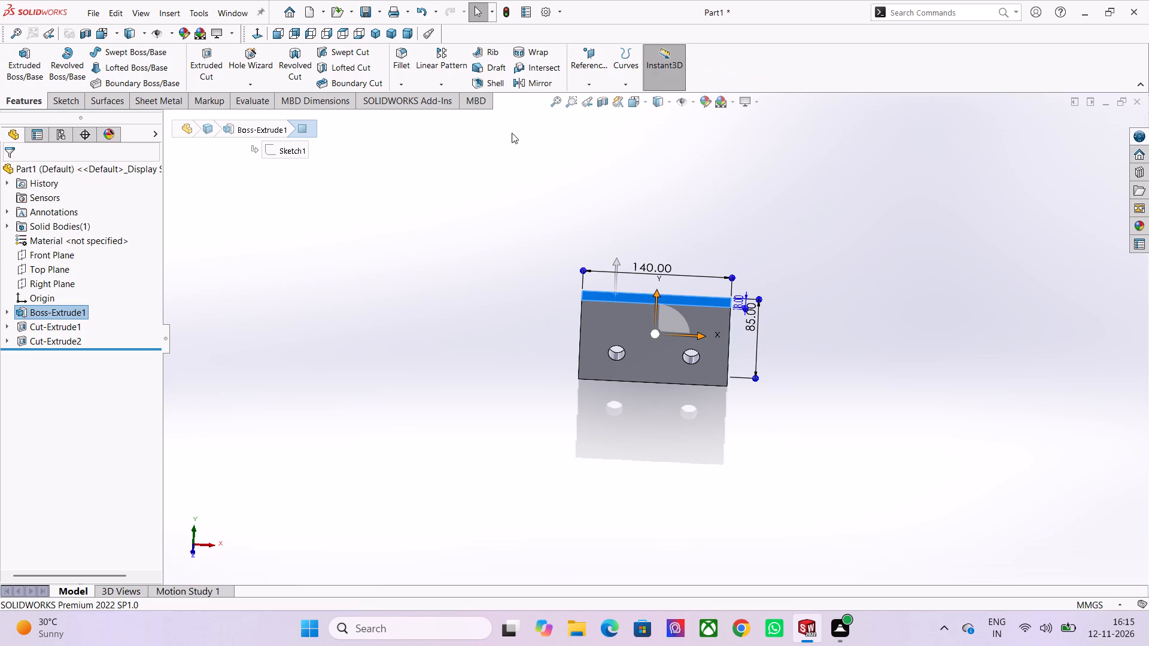
click(577, 84)
click(588, 95)
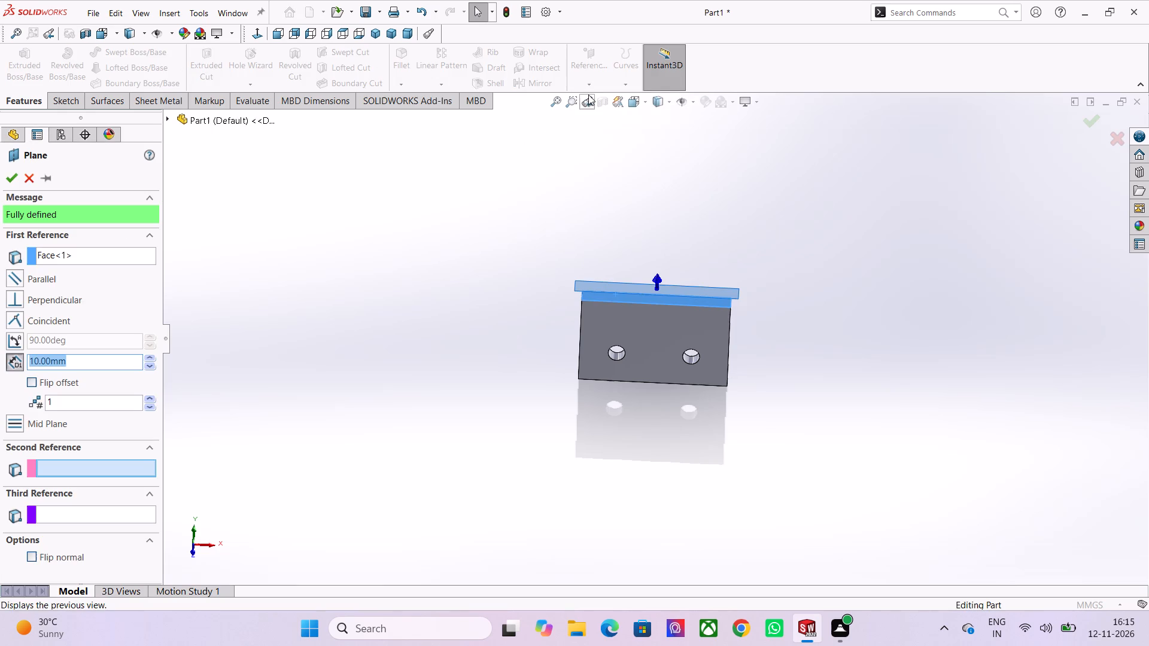
middle_drag(535, 340, 600, 252)
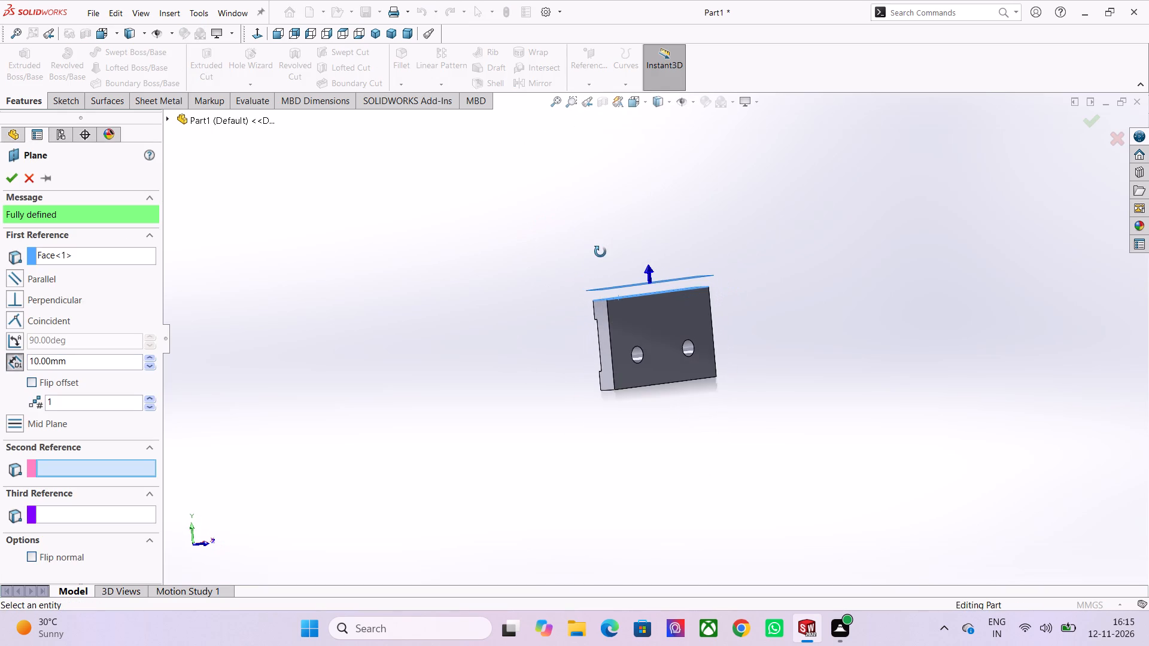
middle_drag(600, 252, 579, 263)
double_click(76, 364)
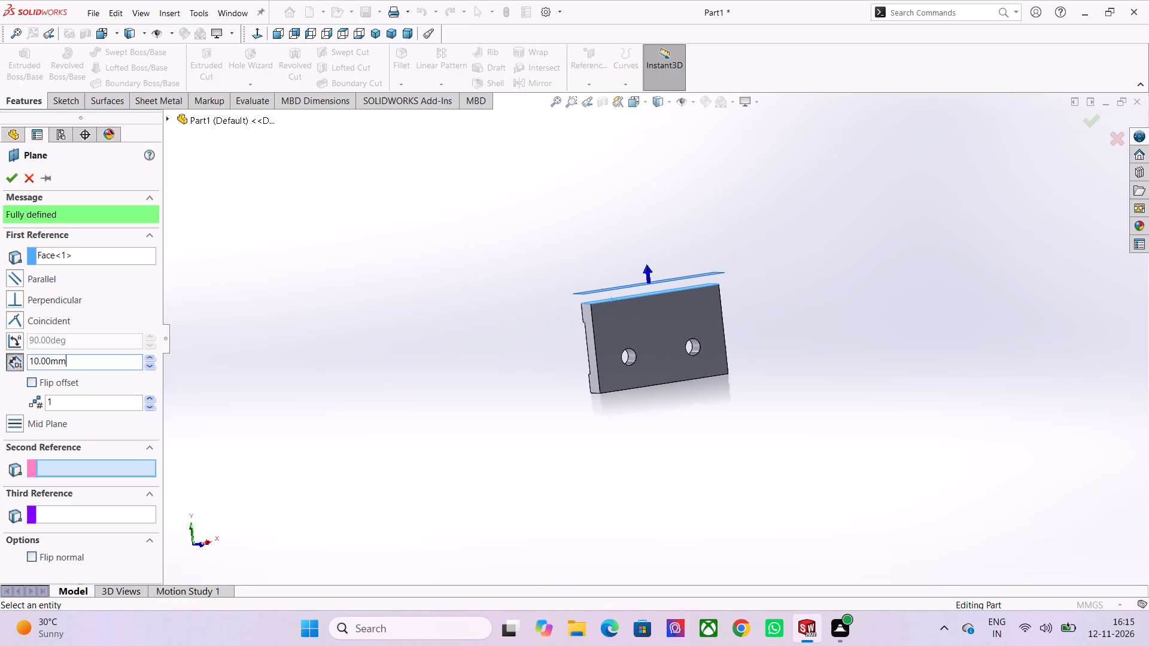
key(0)
key(Return)
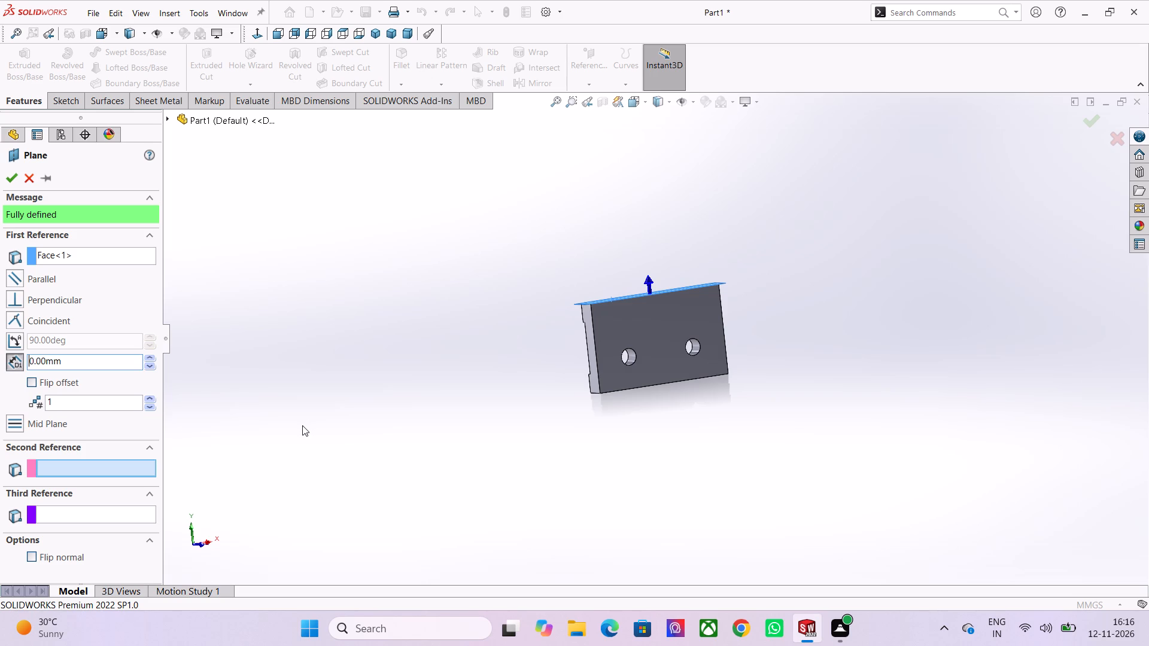
double_click(83, 366)
text(12)
key(Return)
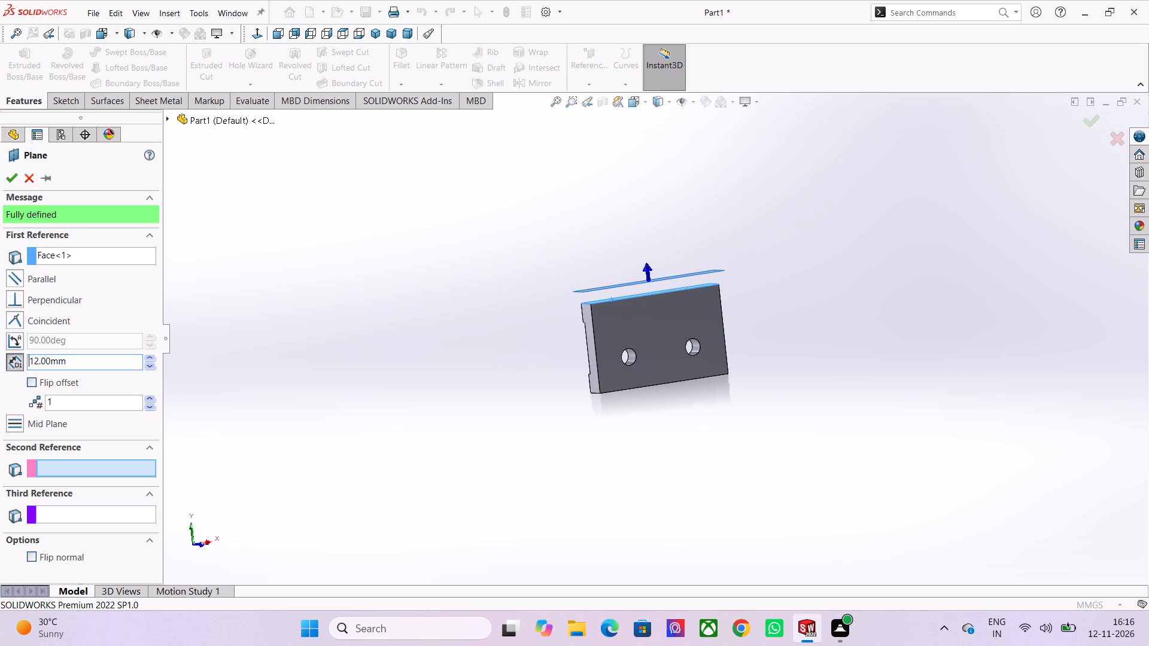
key(Return)
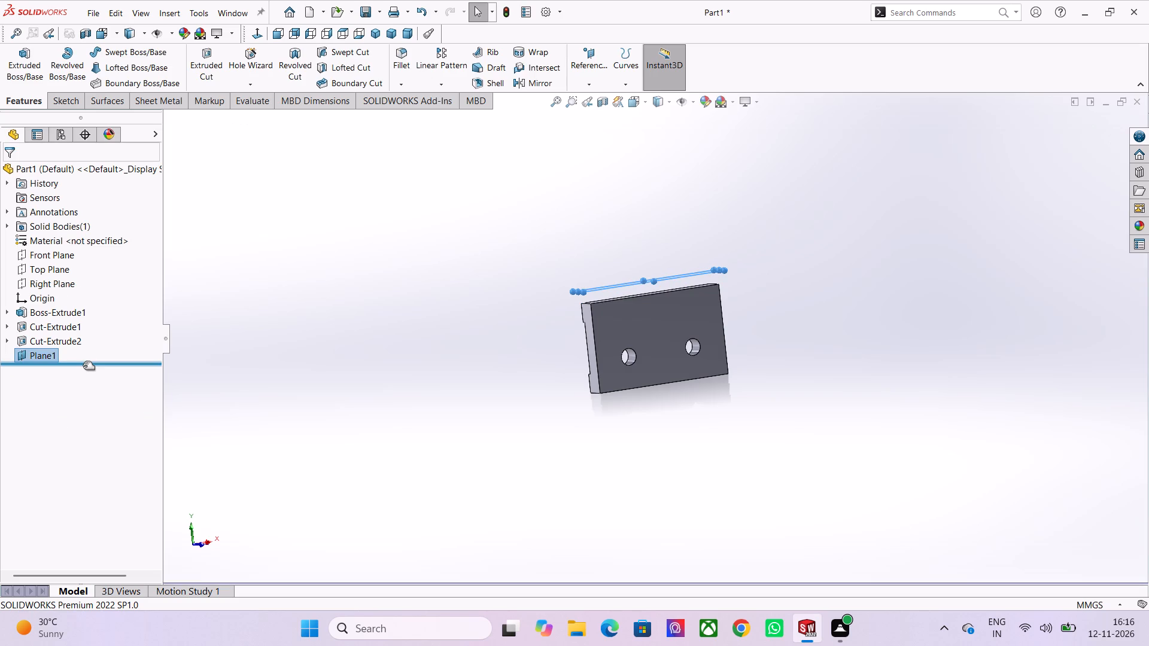
Stretch the offset plane's boundary so that it extends well beyond the block's unslotted large face.
middle_drag(468, 404, 643, 246)
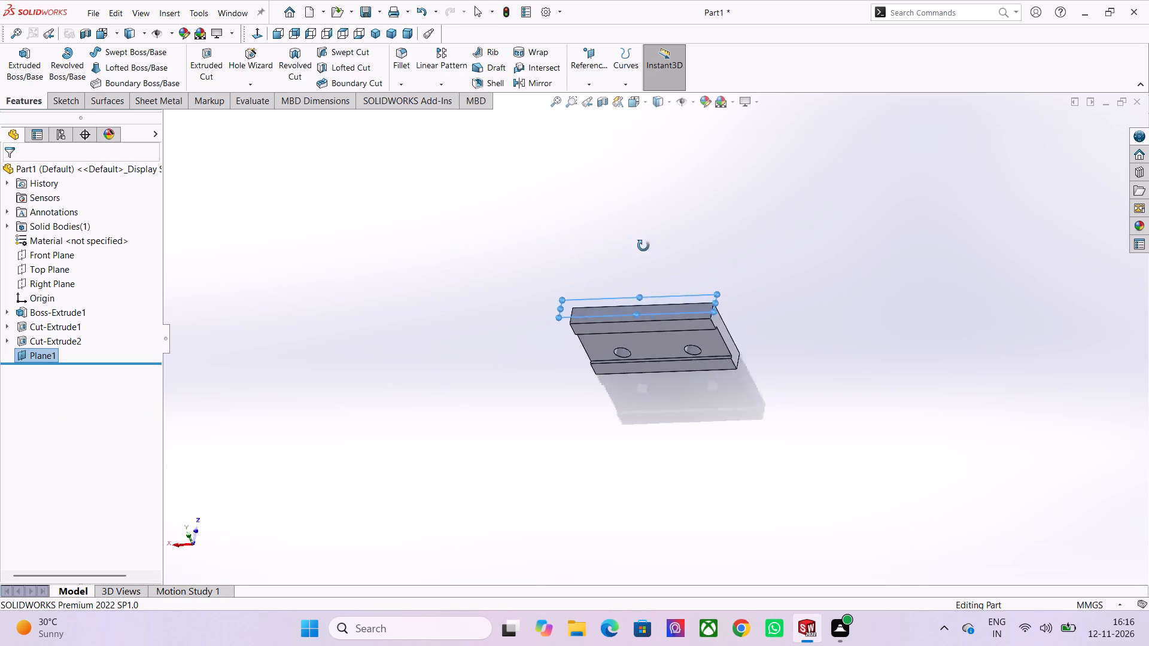
middle_drag(643, 246, 619, 319)
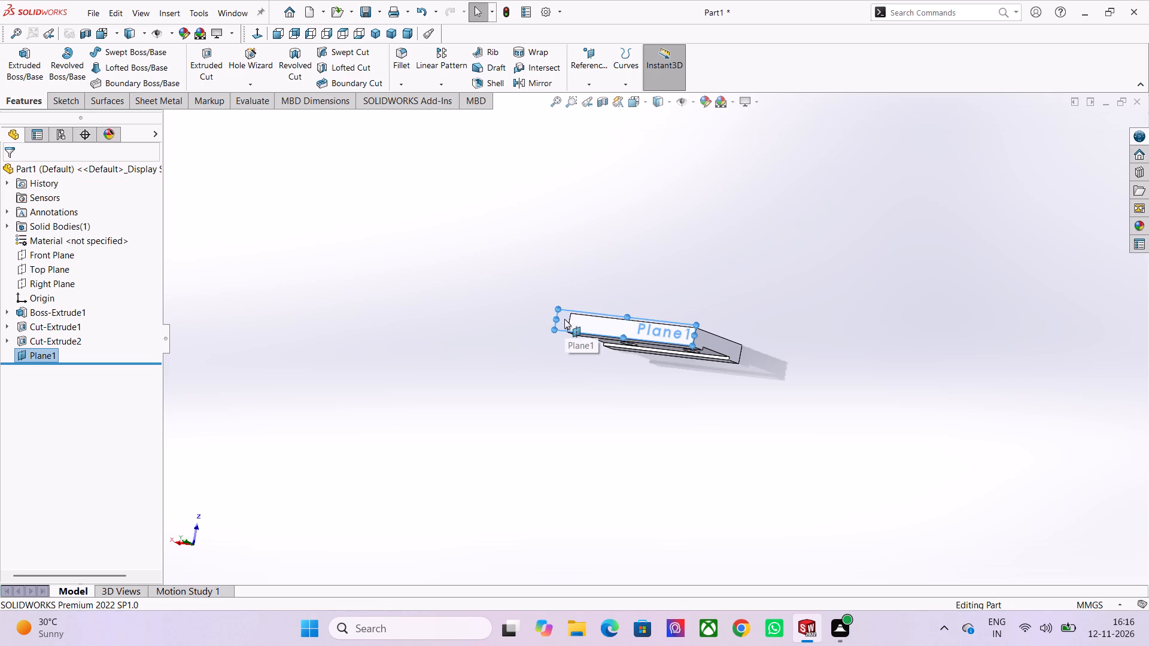
middle_drag(596, 377, 500, 428)
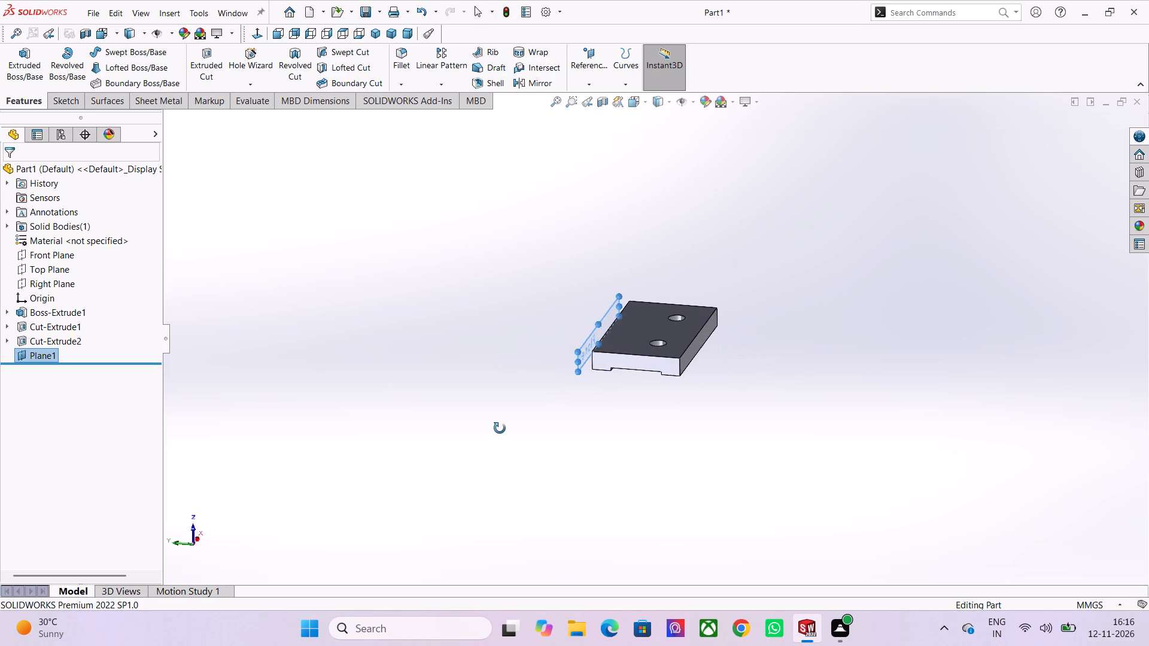
middle_drag(500, 428, 525, 362)
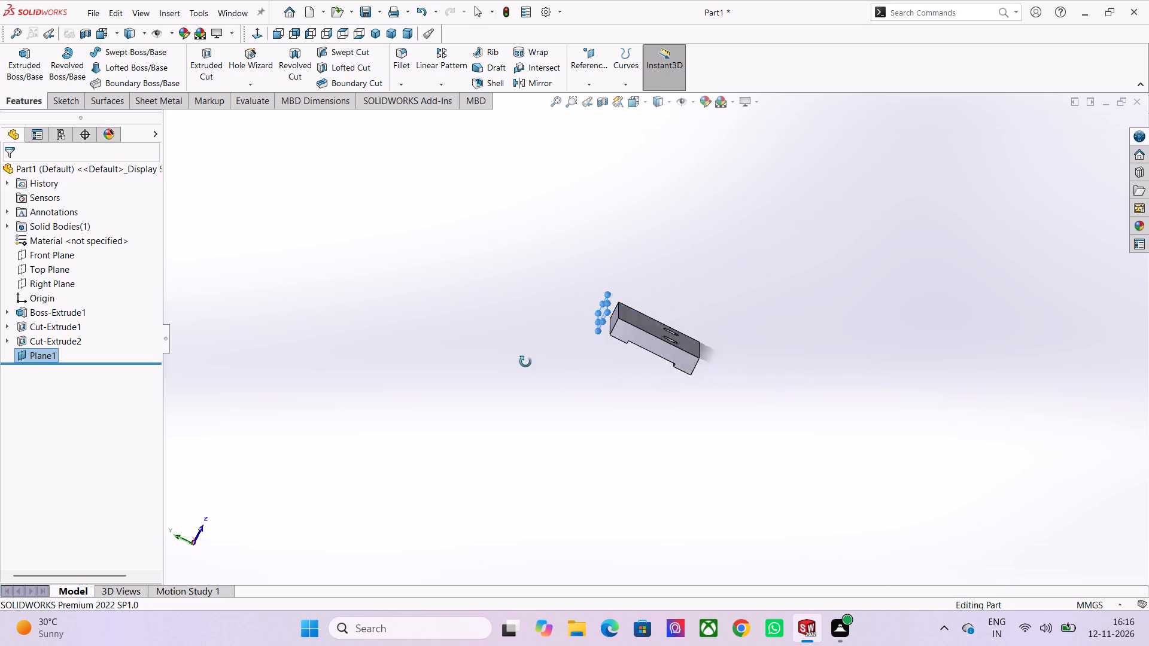
middle_drag(525, 362, 476, 479)
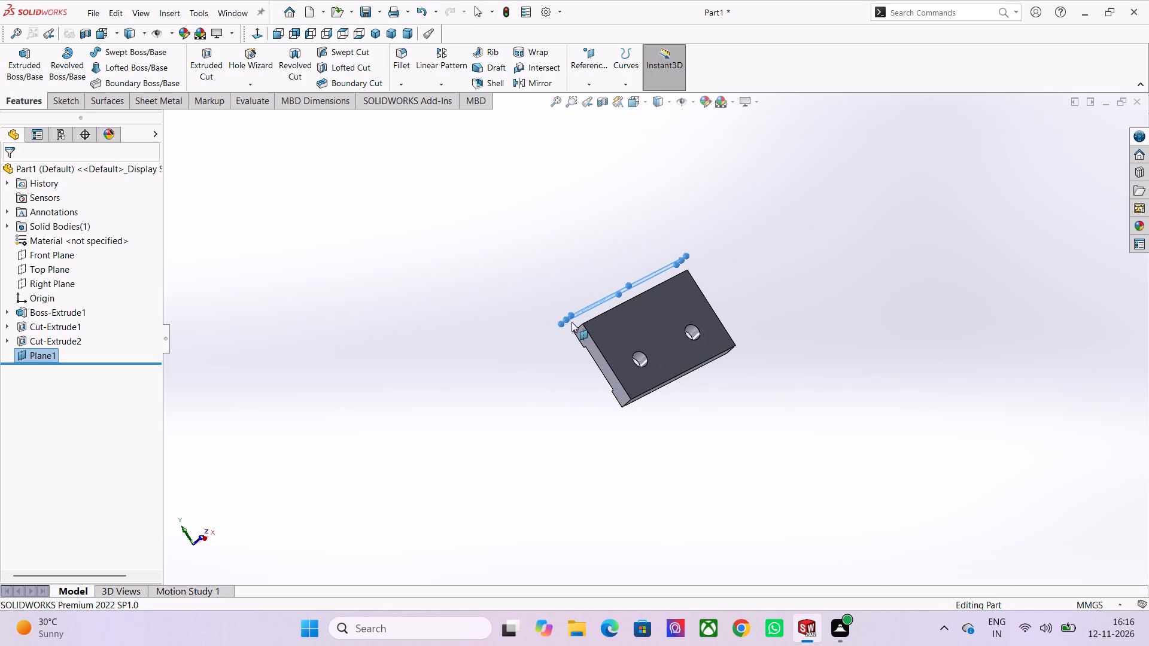
middle_drag(554, 359, 473, 340)
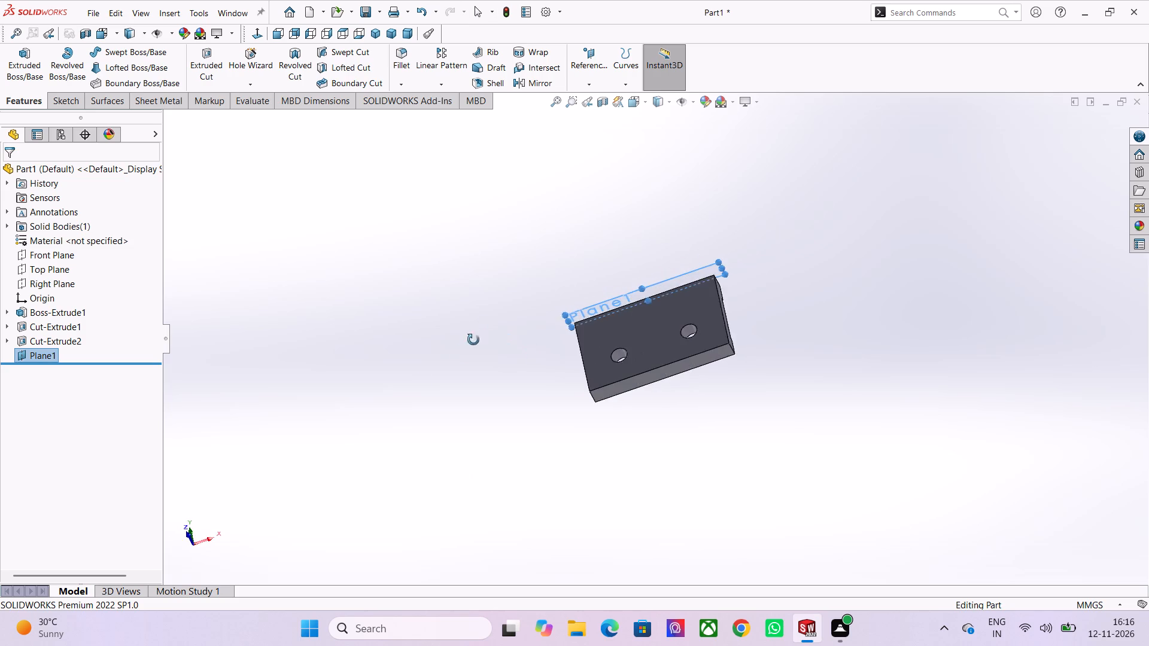
middle_drag(473, 340, 517, 437)
scroll(500, 434, up, 1)
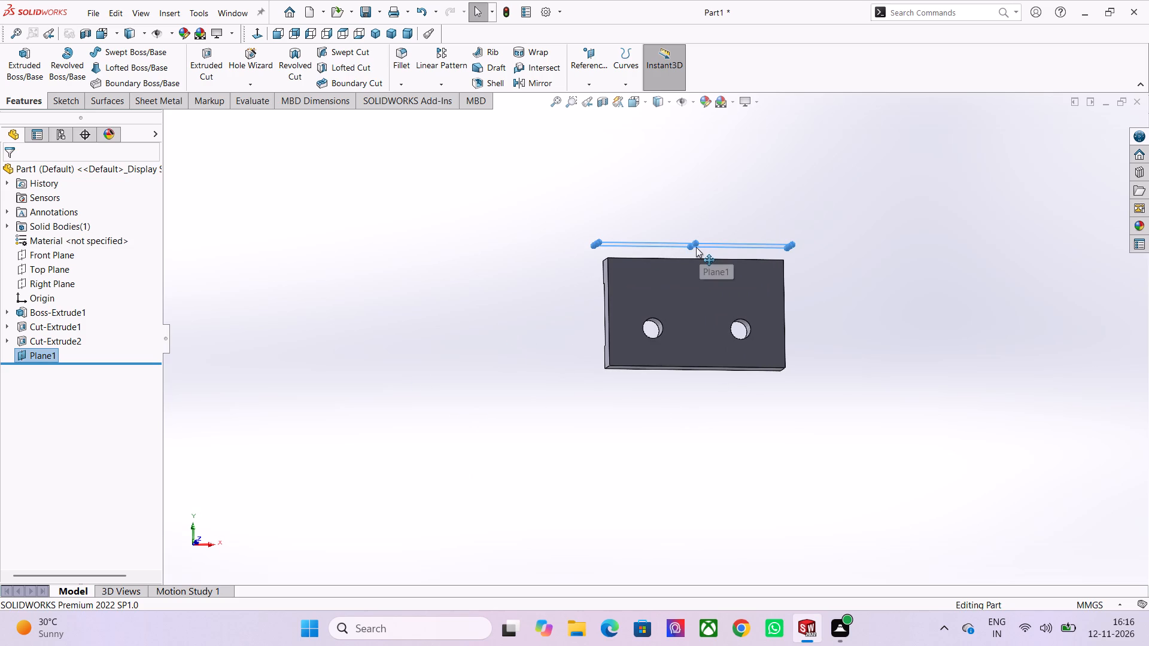
drag(695, 244, 707, 175)
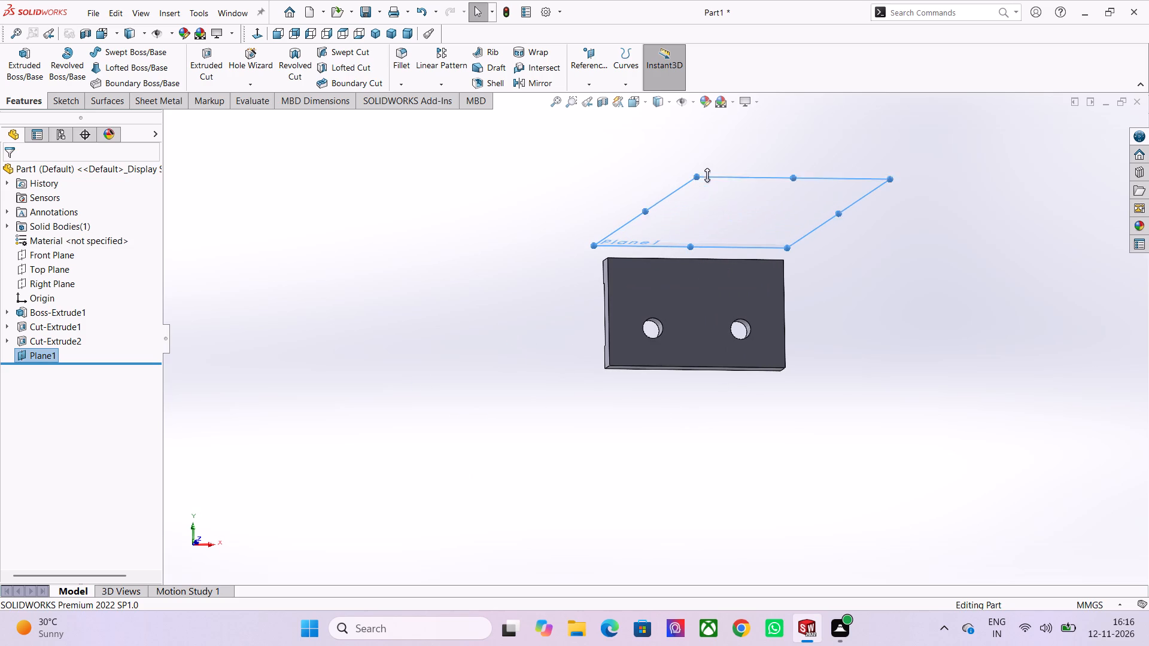
drag(707, 175, 715, 159)
Open a new sketch on the plane offset 12 mm from the block's side face.
scroll(648, 292, down, 3)
middle_drag(521, 382, 727, 361)
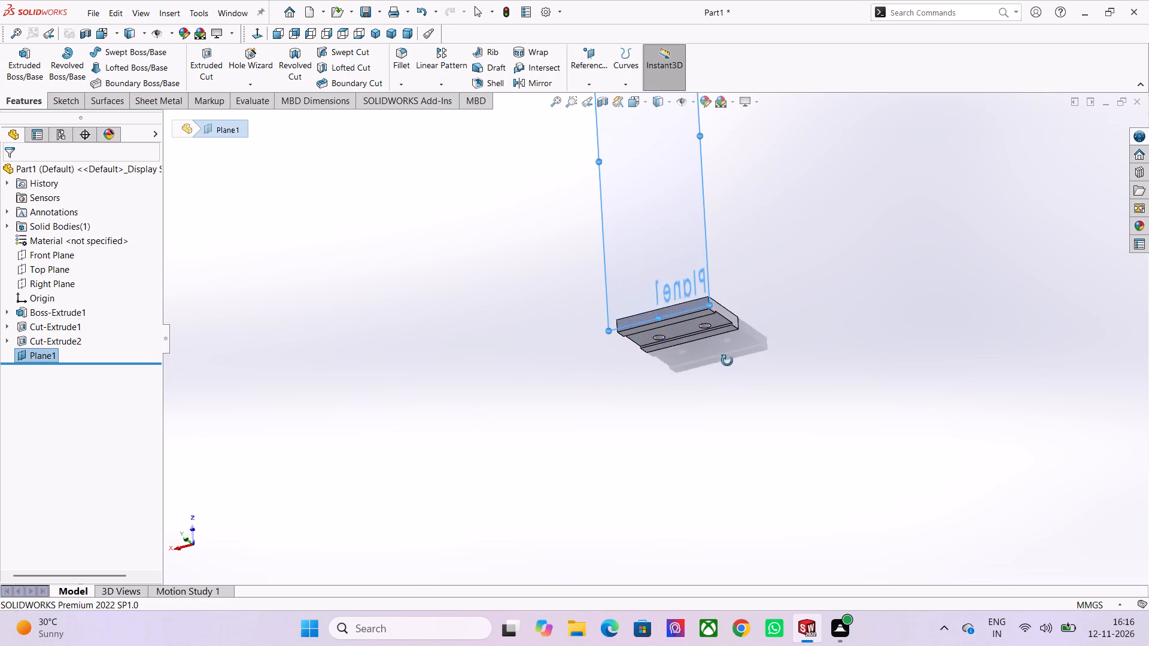
middle_drag(727, 361, 727, 361)
click(630, 224)
click(677, 189)
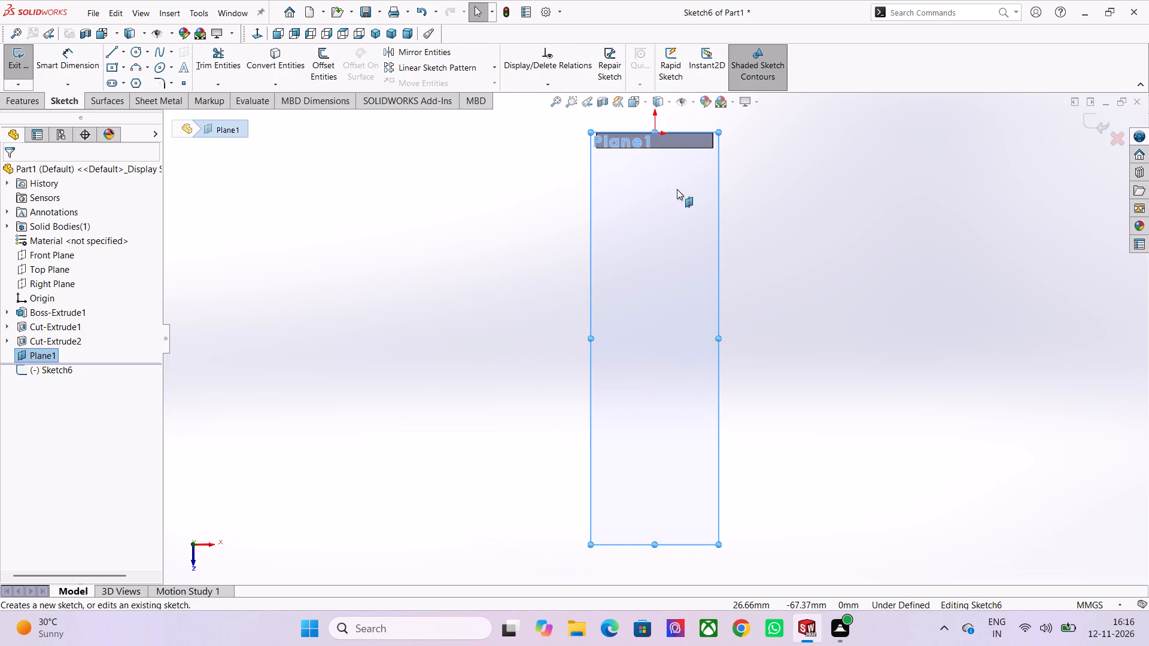
Examine the sketch plane's orientation relative to the block and finish looking straight onto the plane.
middle_drag(552, 189, 573, 203)
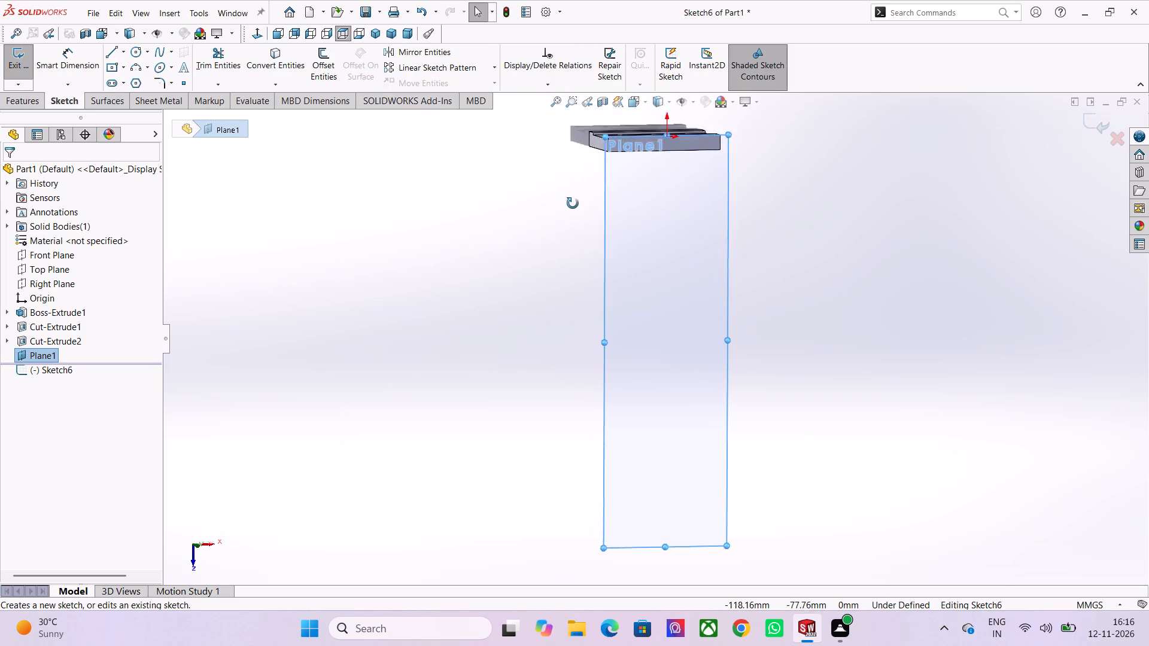
middle_drag(573, 203, 592, 211)
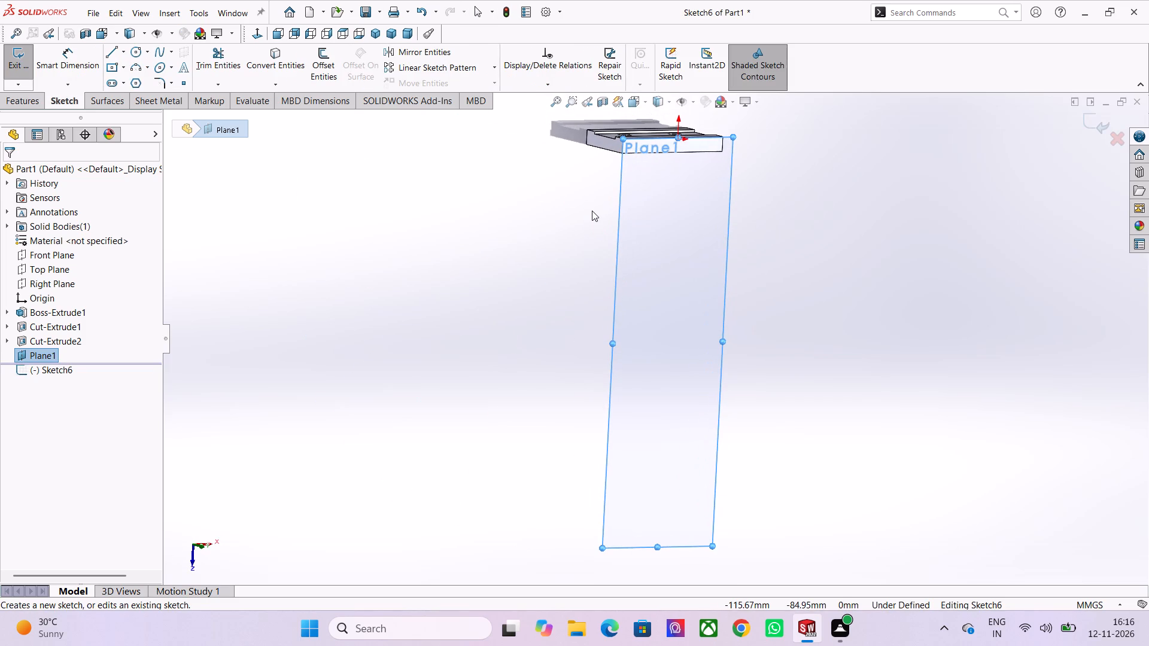
key(ctrl+8)
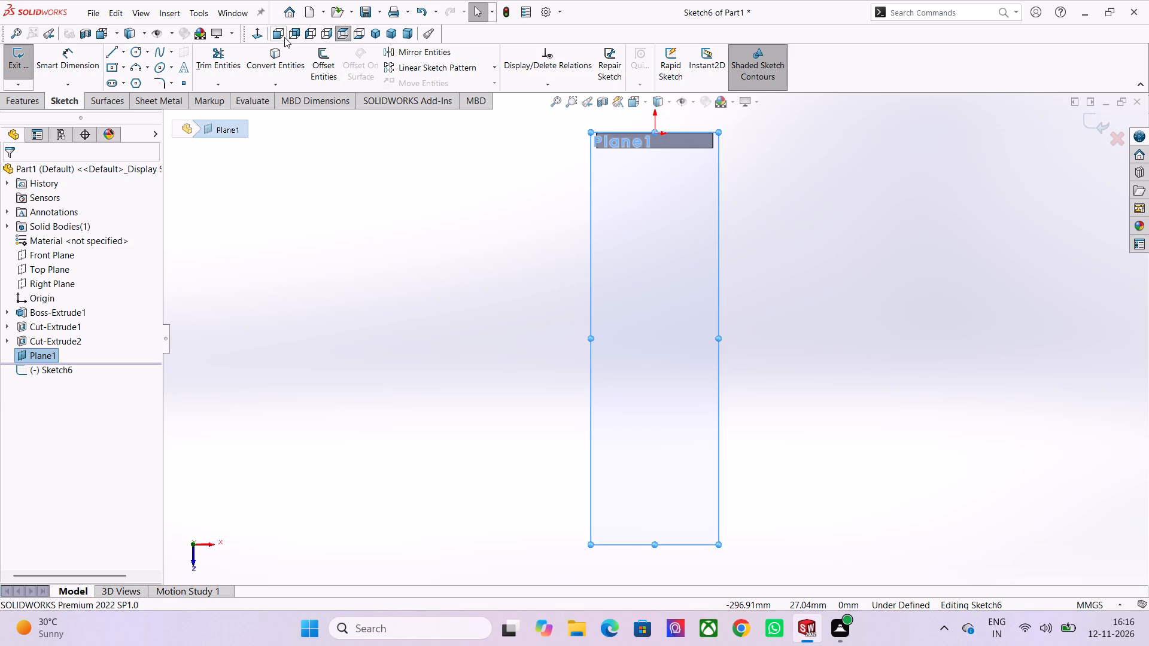
click(258, 31)
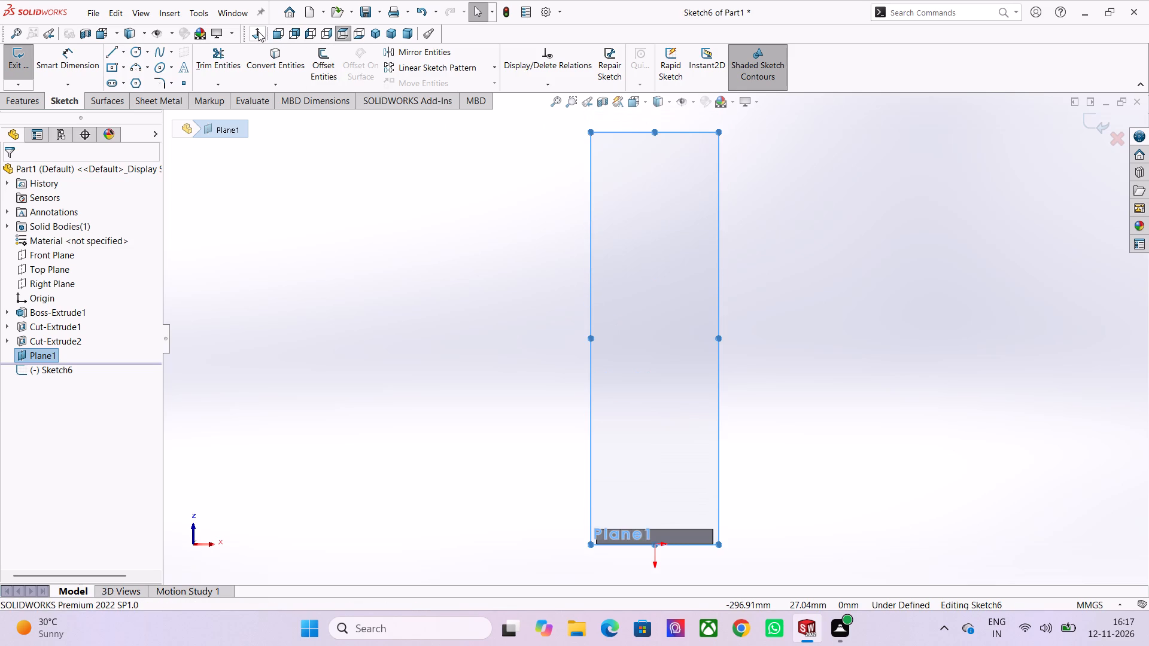
scroll(452, 264, down, 1)
middle_drag(488, 292, 557, 315)
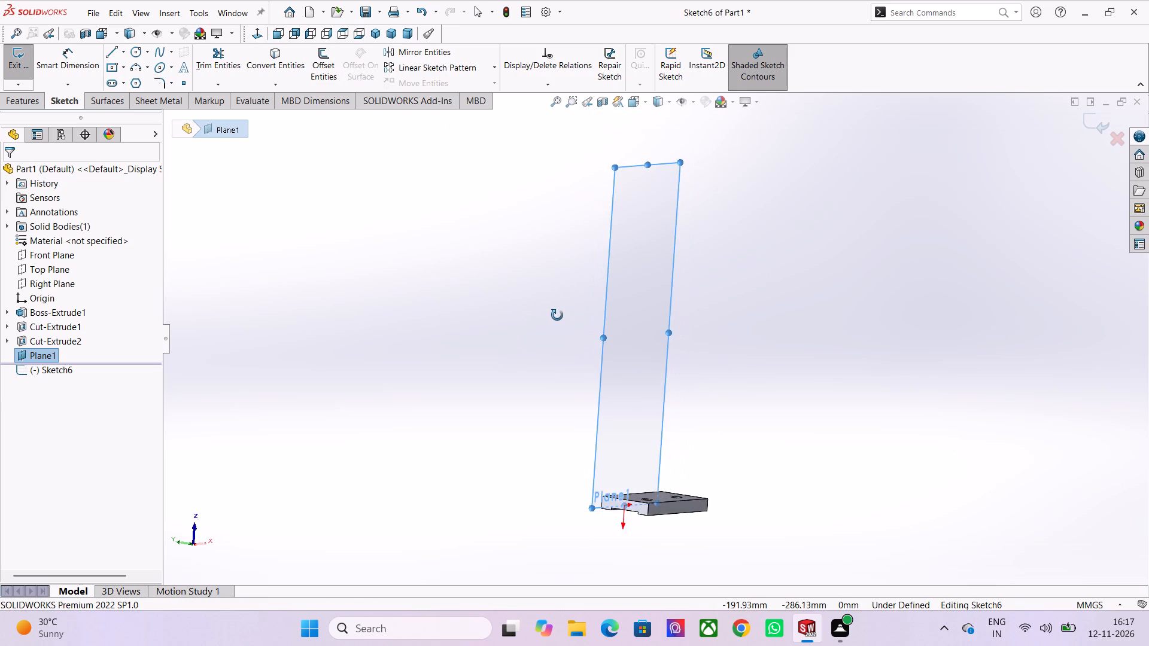
middle_drag(557, 315, 530, 309)
key(ctrl+8)
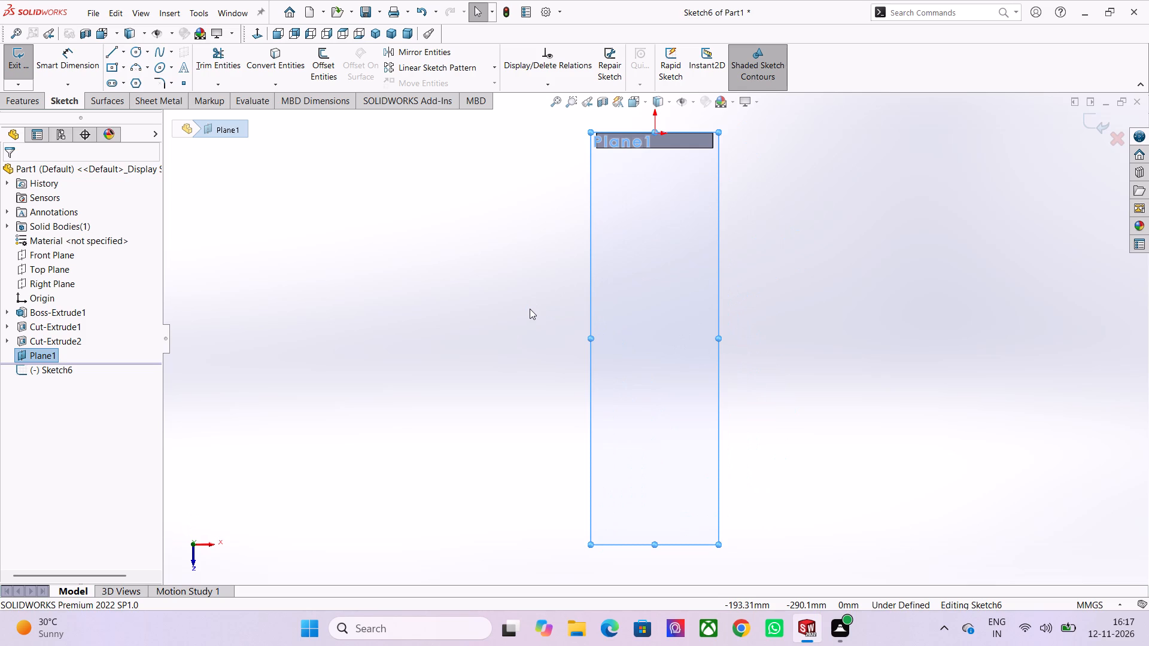
Examine the offset sketch plane's orientation relative to the block from several angles and return to looking straight onto the plane.
key(ctrl+8)
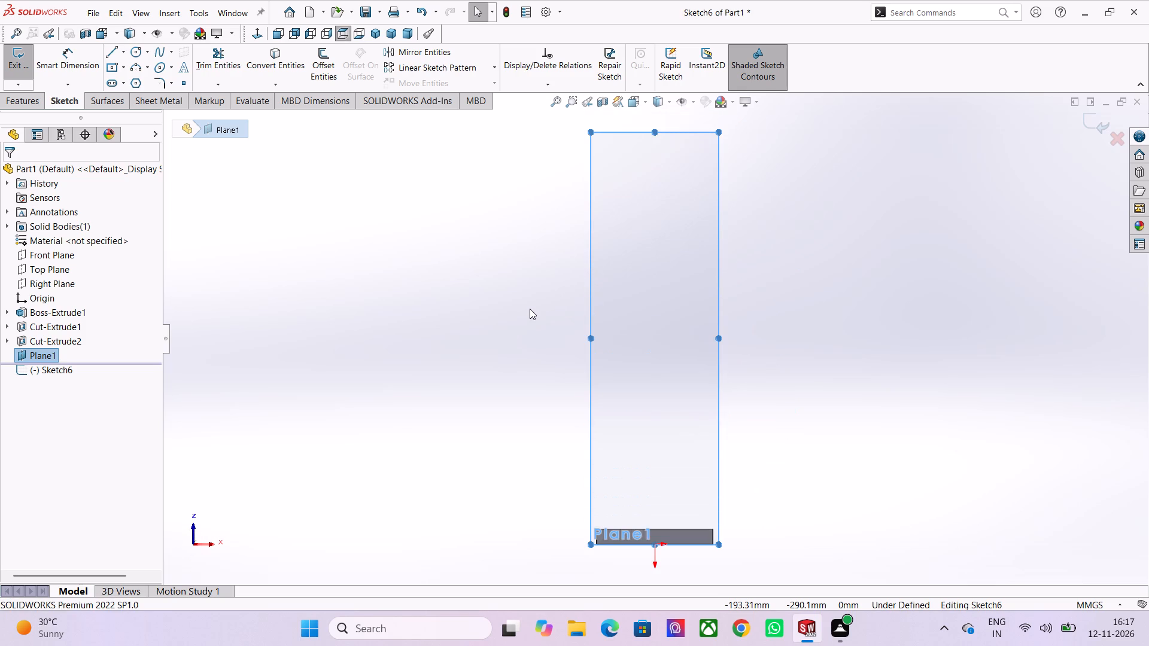
scroll(530, 309, down, 1)
middle_drag(530, 309, 531, 383)
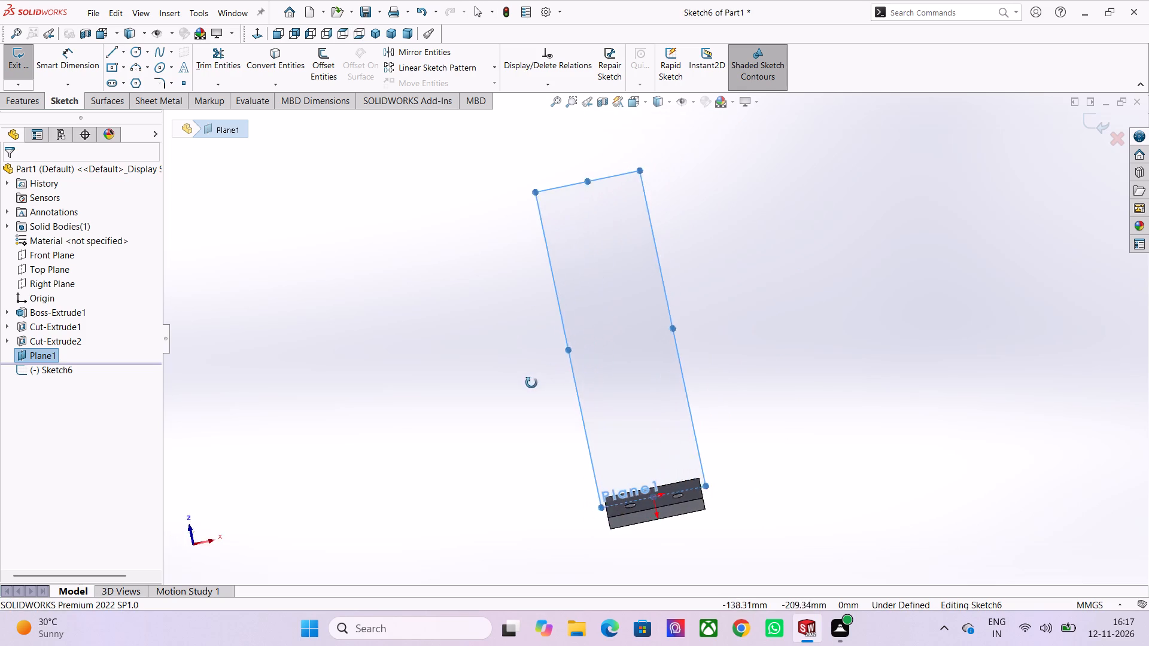
middle_drag(531, 383, 616, 319)
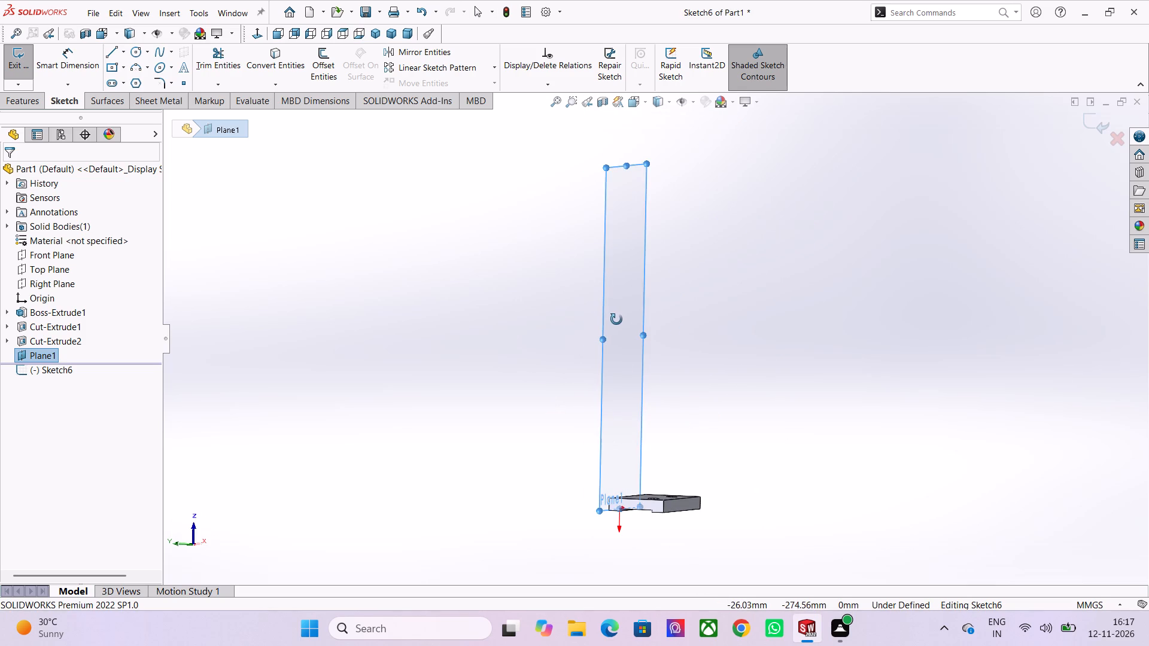
middle_drag(616, 319, 500, 361)
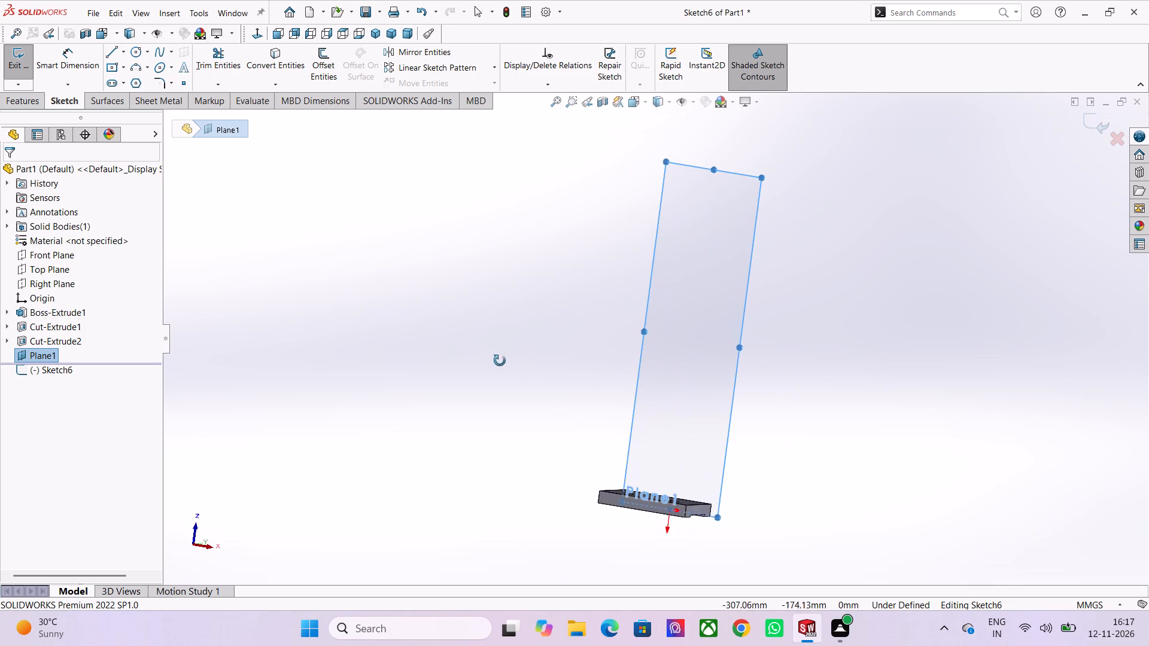
middle_drag(500, 361, 511, 370)
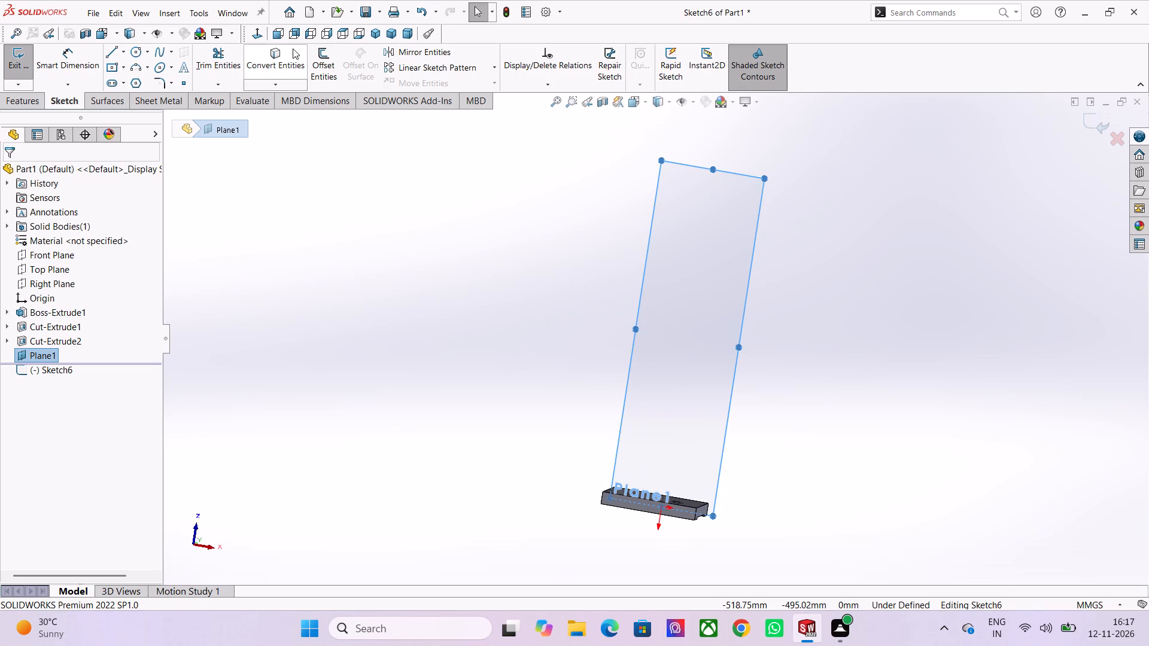
click(254, 30)
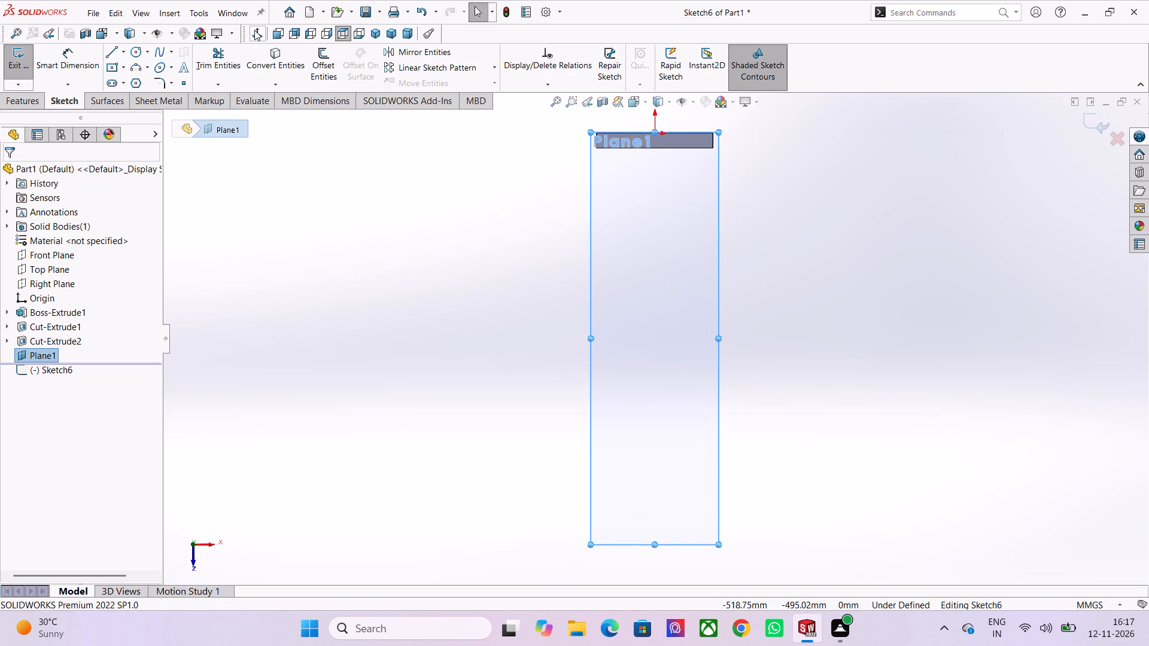
click(254, 30)
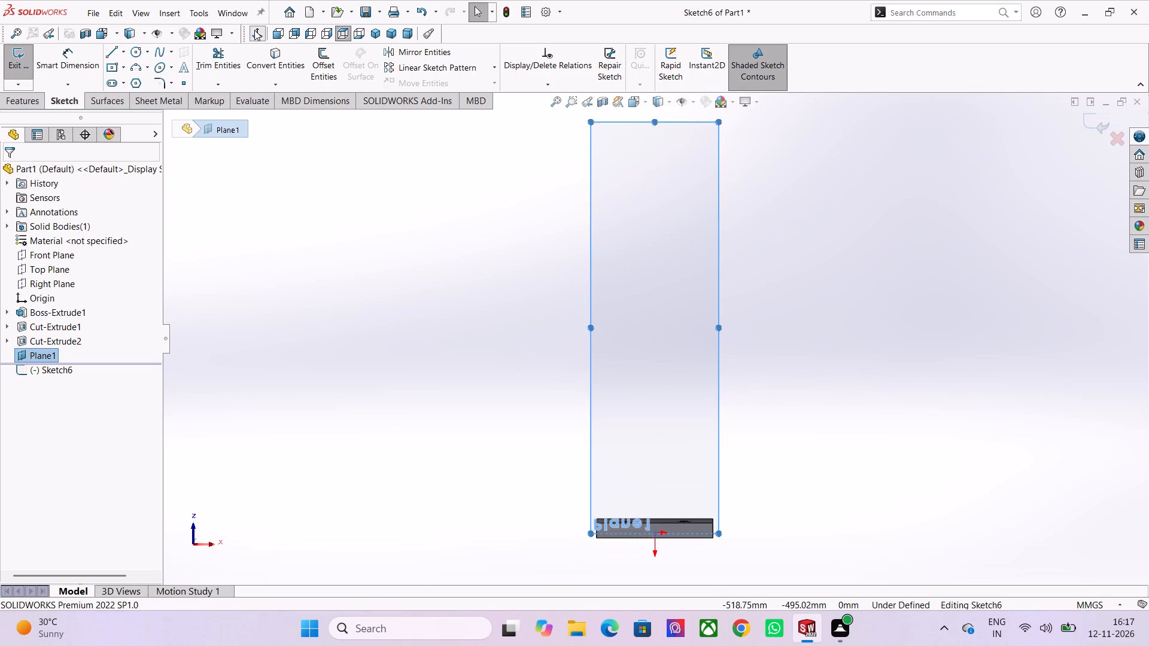
scroll(612, 276, down, 1)
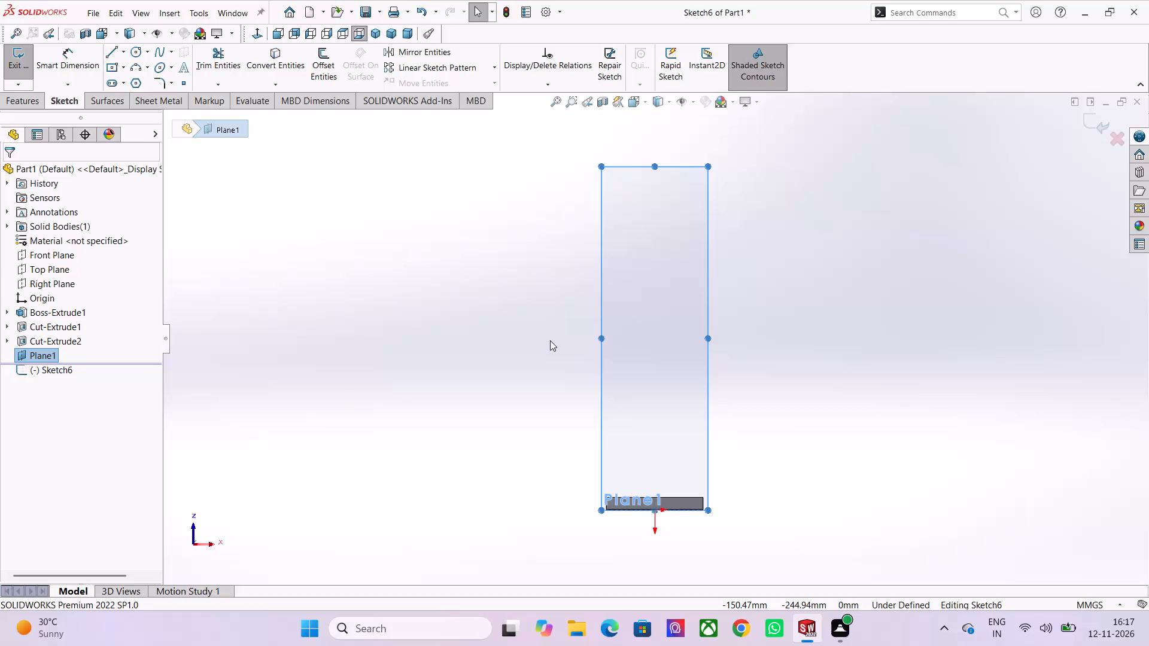
scroll(677, 528, up, 3)
scroll(664, 341, up, 2)
scroll(665, 343, down, 6)
scroll(659, 288, up, 4)
scroll(659, 283, down, 1)
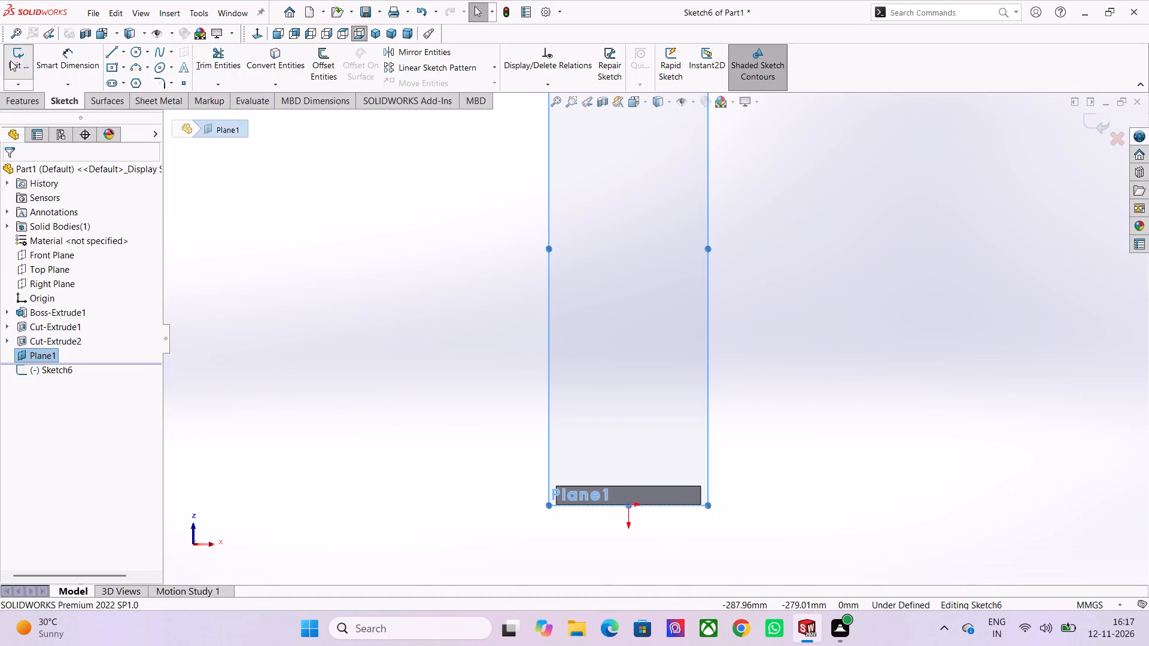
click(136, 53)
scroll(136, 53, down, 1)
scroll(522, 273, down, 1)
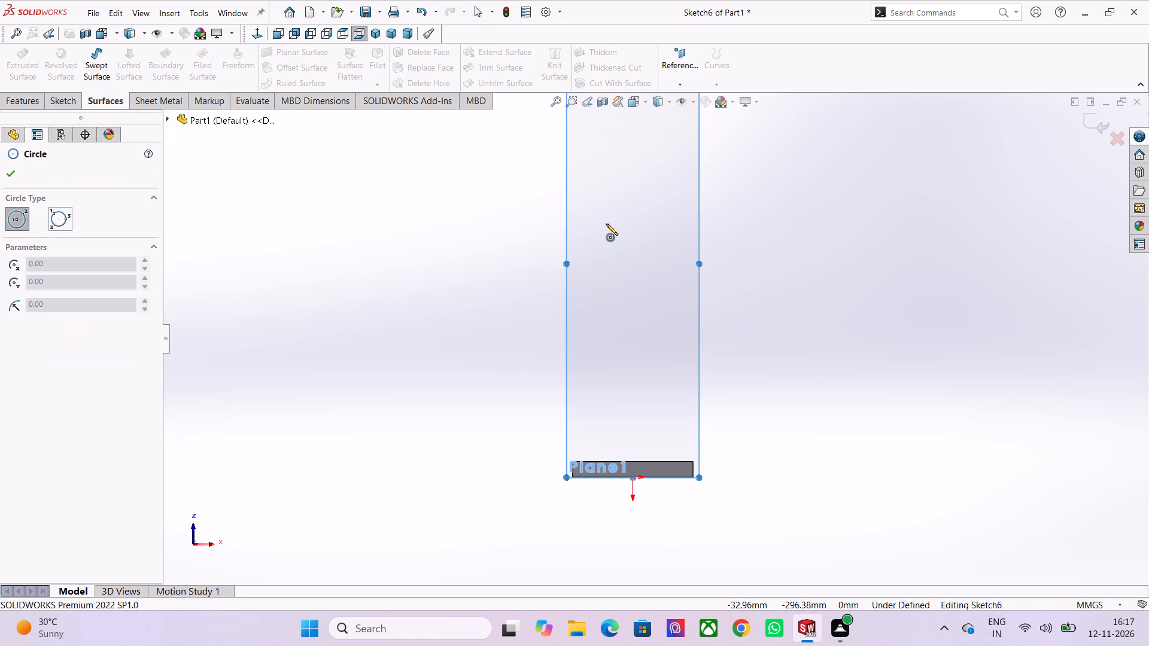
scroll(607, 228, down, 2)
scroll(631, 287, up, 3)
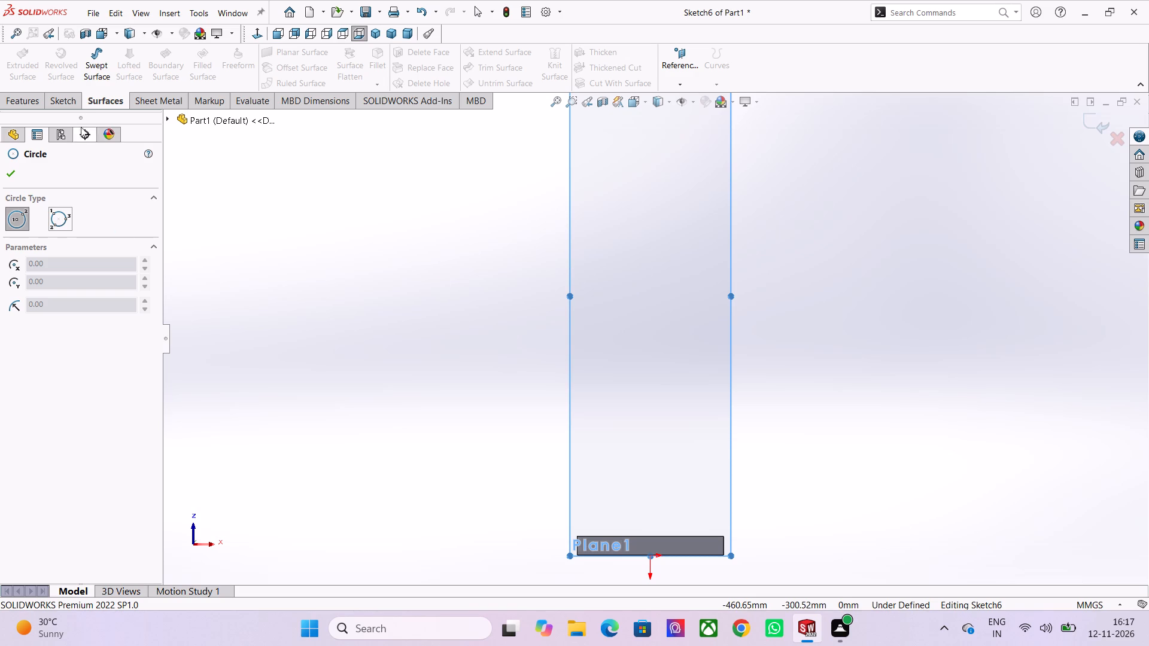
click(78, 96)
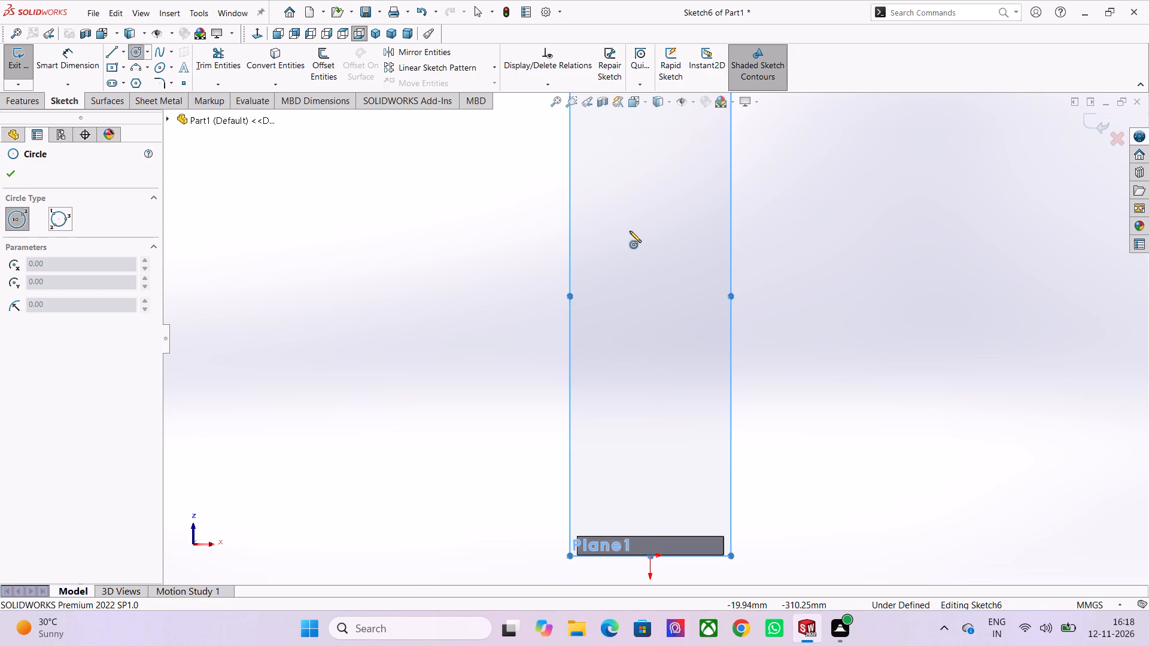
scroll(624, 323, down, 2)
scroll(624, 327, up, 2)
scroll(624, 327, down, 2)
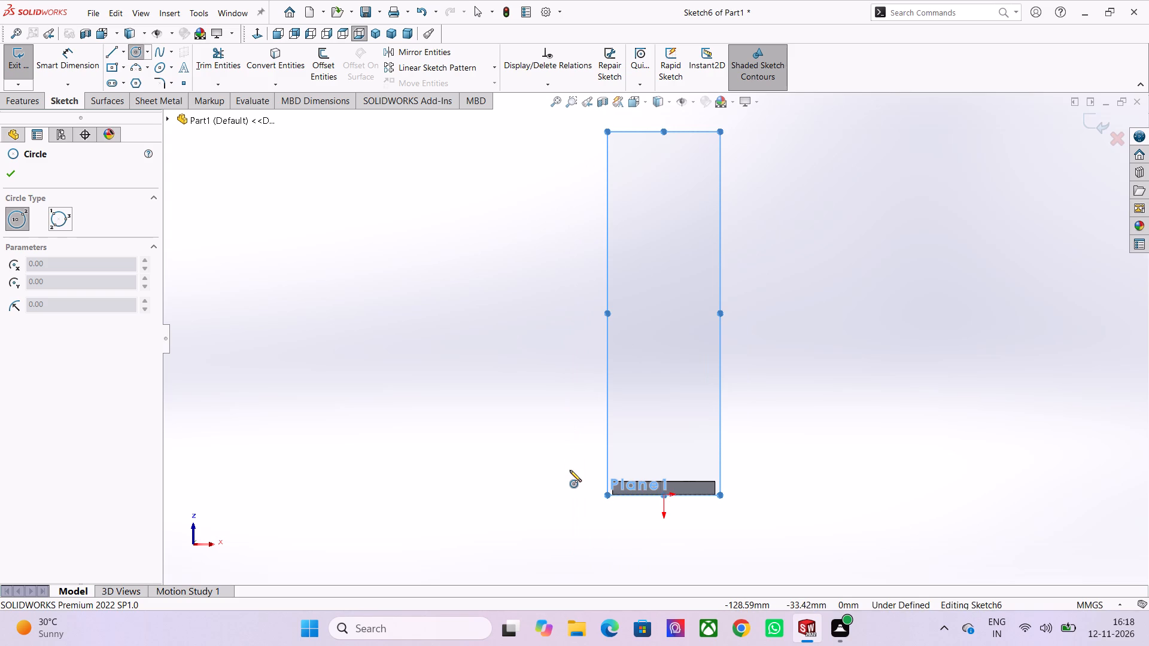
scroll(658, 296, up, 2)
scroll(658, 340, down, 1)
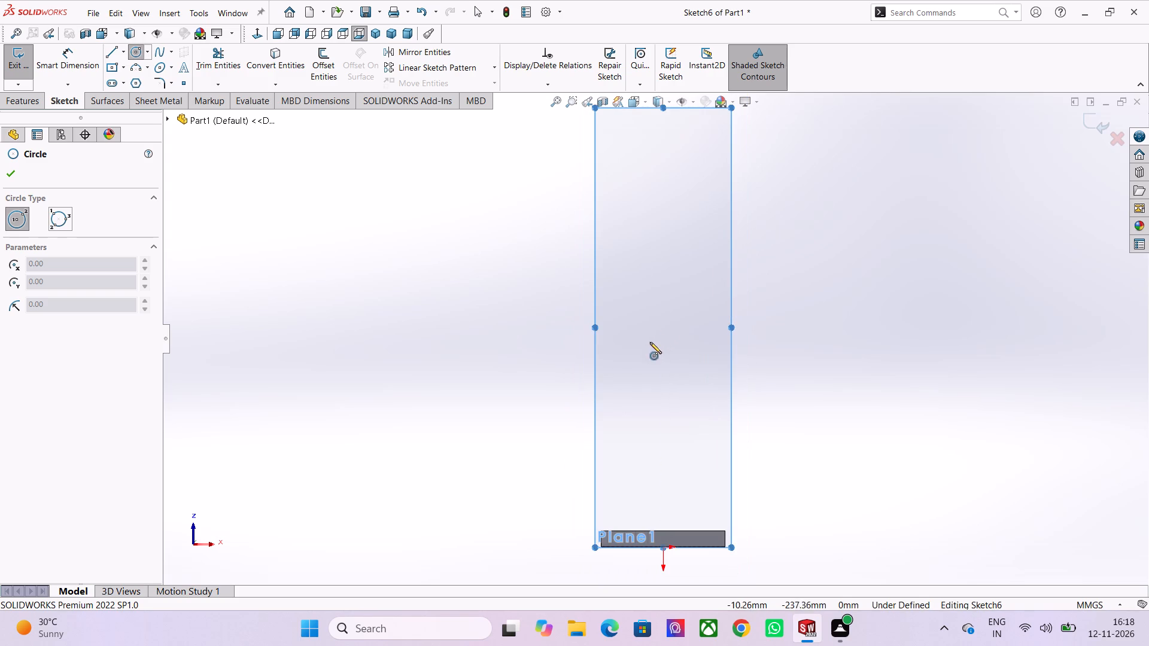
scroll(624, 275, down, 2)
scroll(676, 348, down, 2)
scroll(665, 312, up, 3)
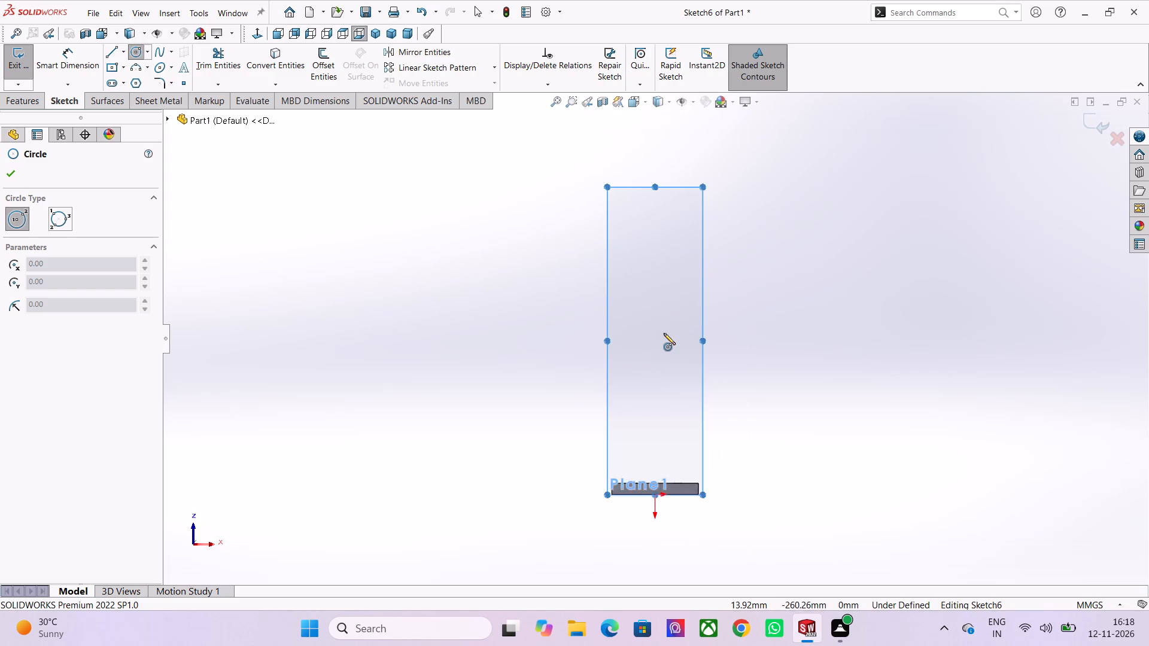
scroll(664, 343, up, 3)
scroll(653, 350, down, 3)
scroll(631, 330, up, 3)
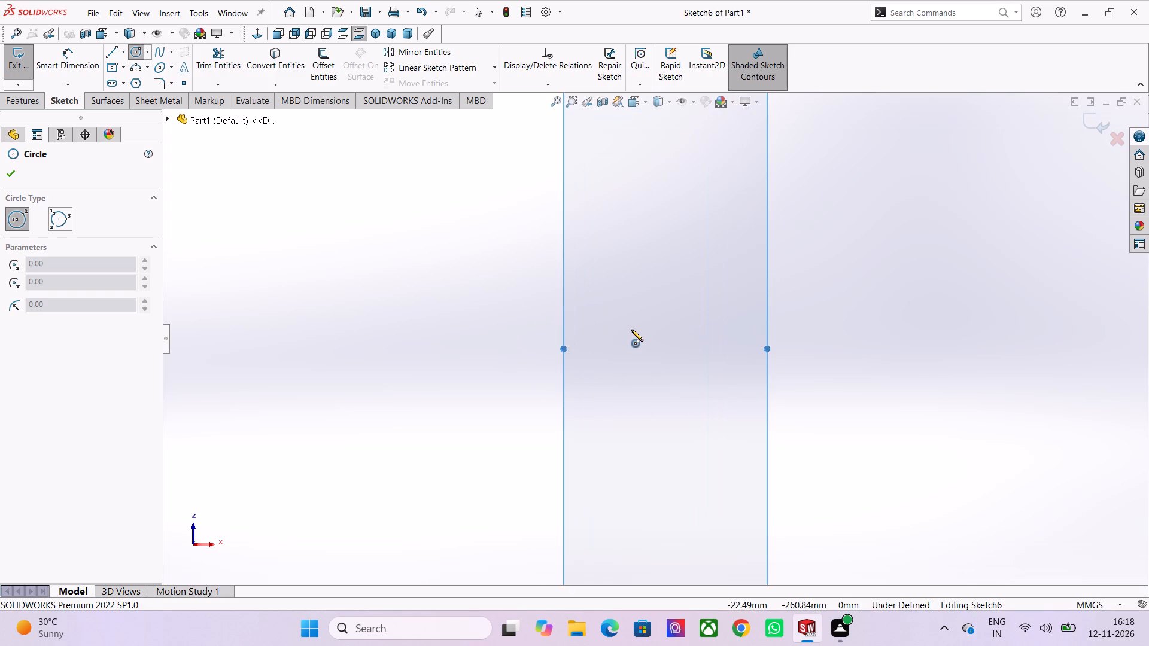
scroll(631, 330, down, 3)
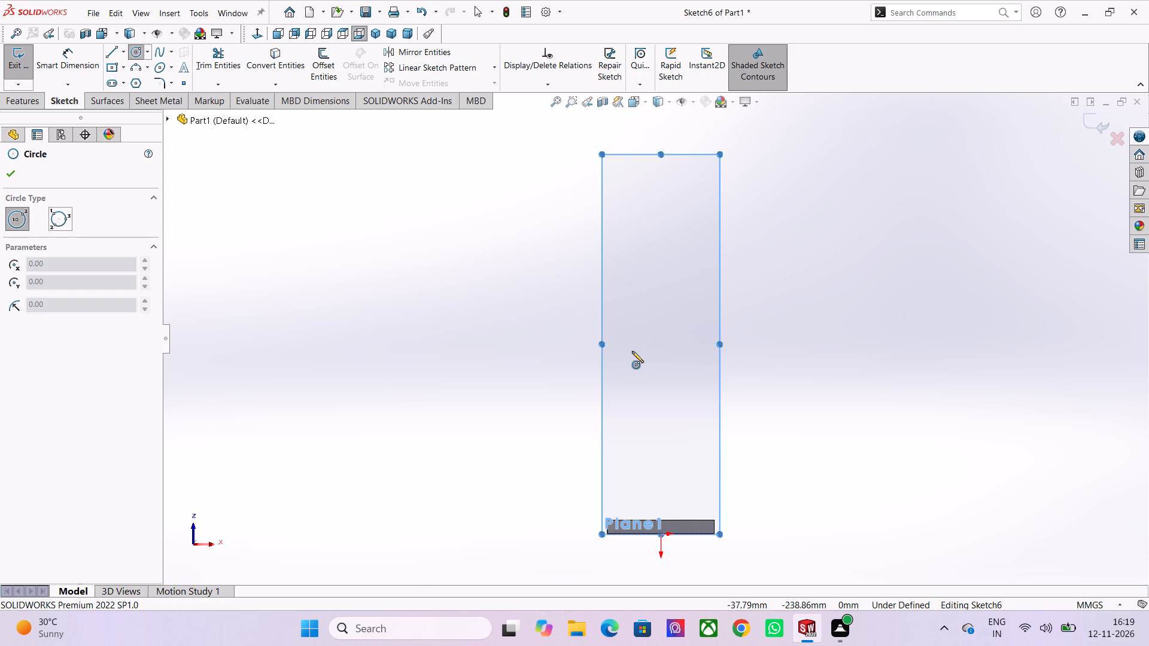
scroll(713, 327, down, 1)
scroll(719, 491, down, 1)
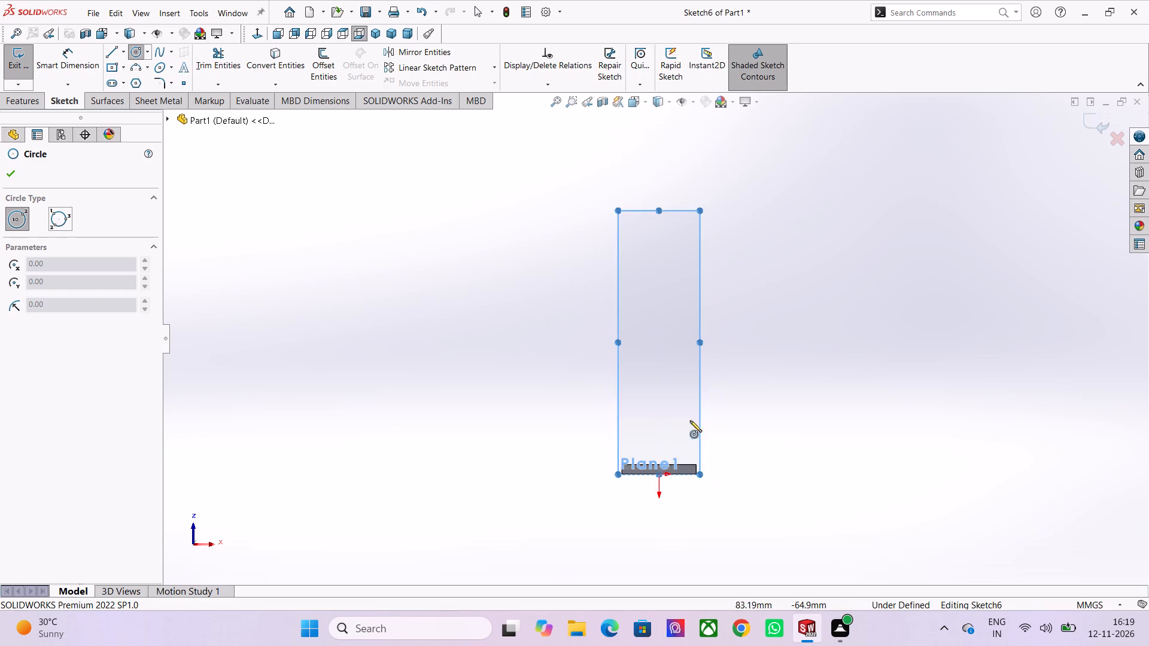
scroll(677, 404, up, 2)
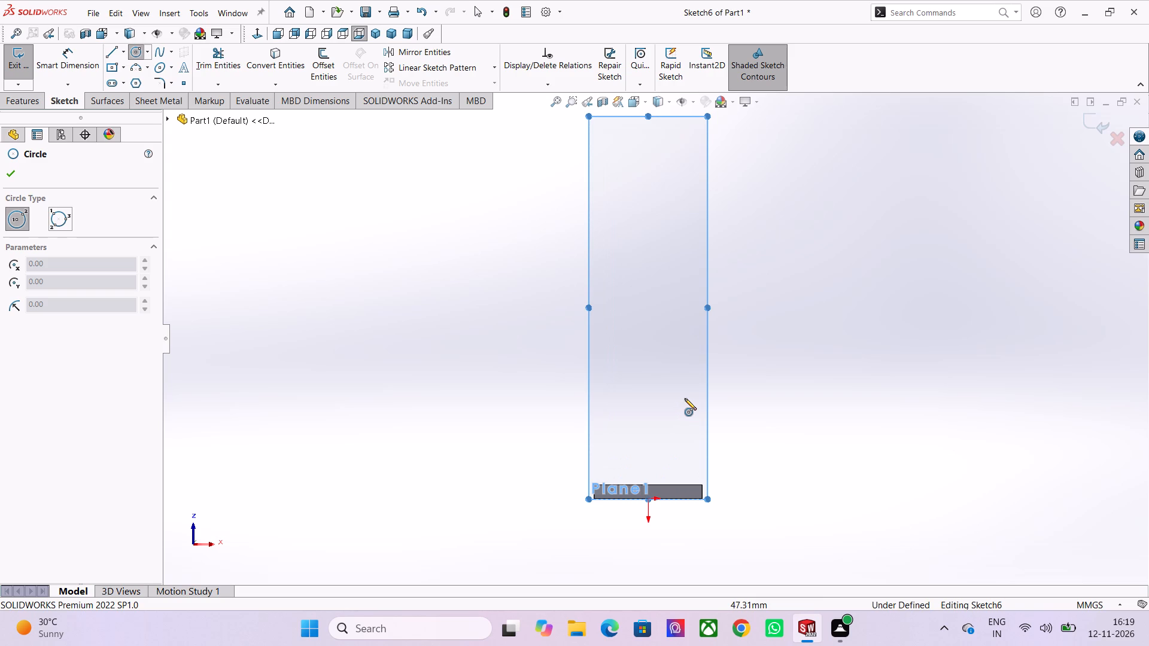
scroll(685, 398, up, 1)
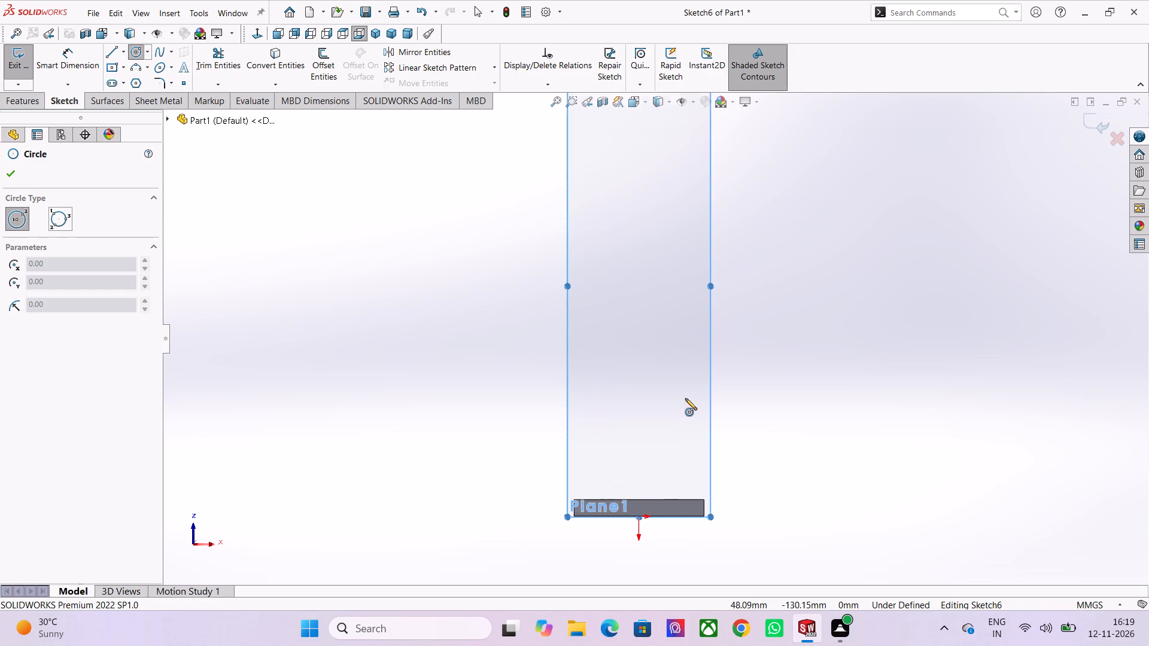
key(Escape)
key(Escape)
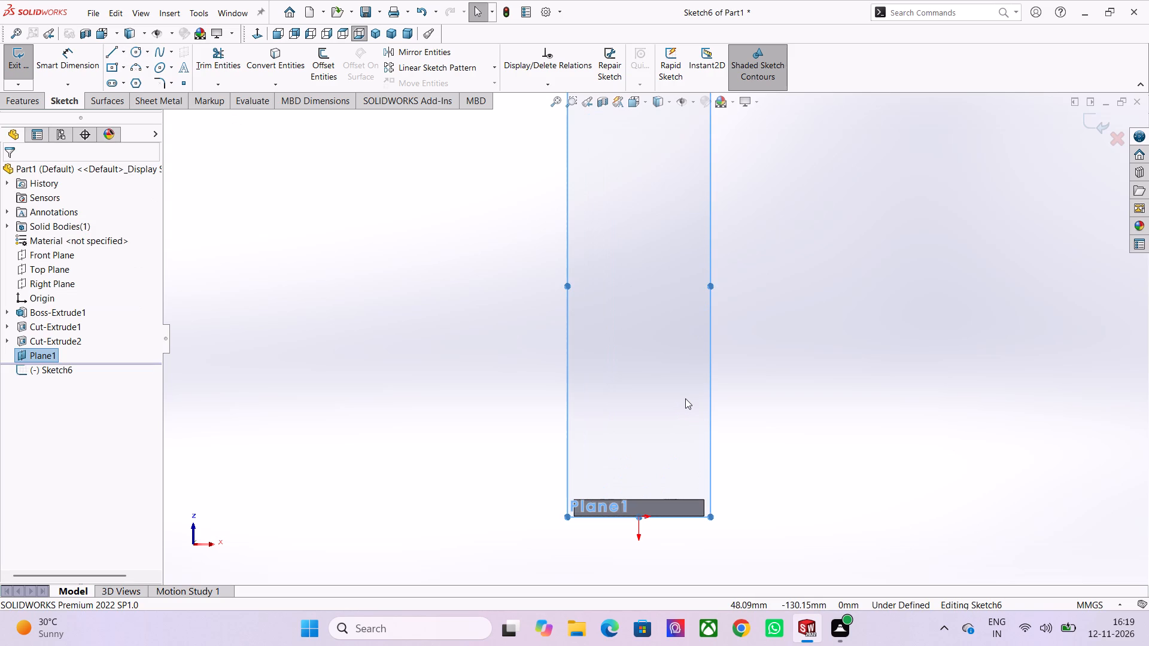
Undo the empty sketch on the offset plane and the creation of the 12 mm offset plane.
key(ctrl+z)
key(ctrl+z)
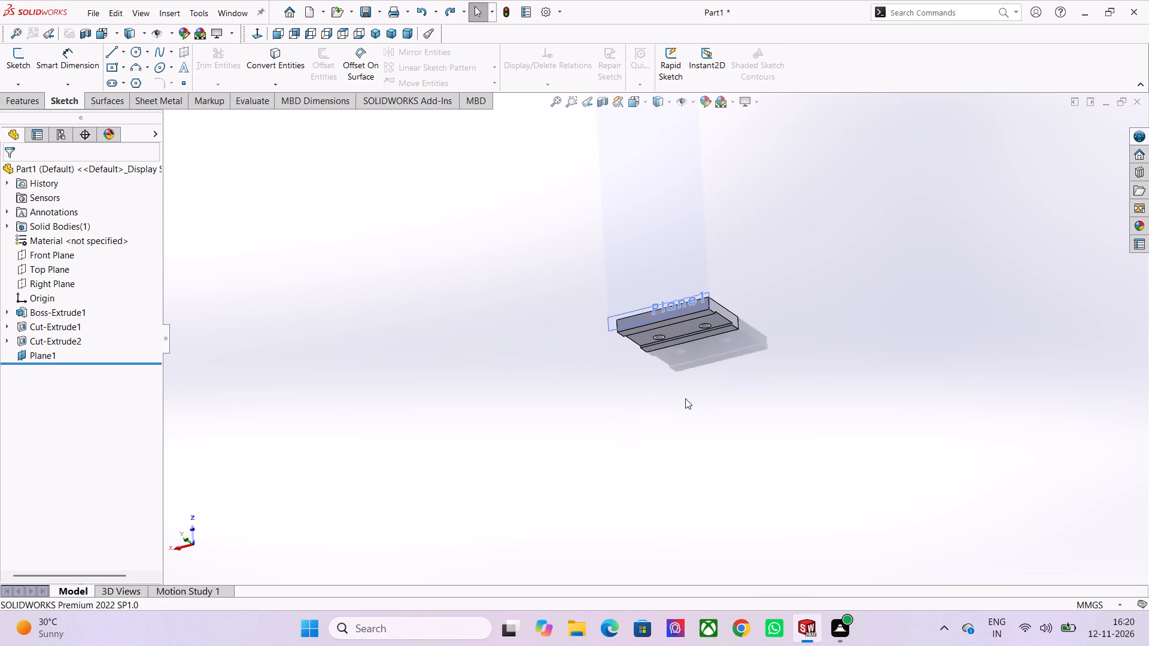
key(ctrl+z)
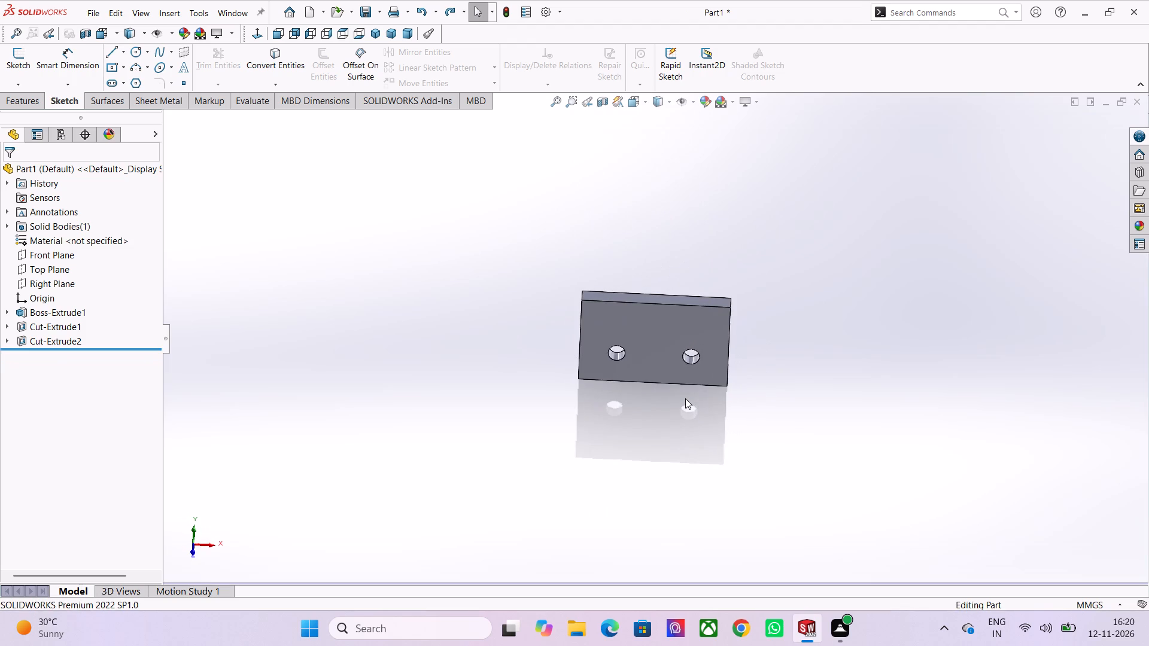
Open a new sketch on the block's unslotted large face.
middle_drag(693, 445, 582, 170)
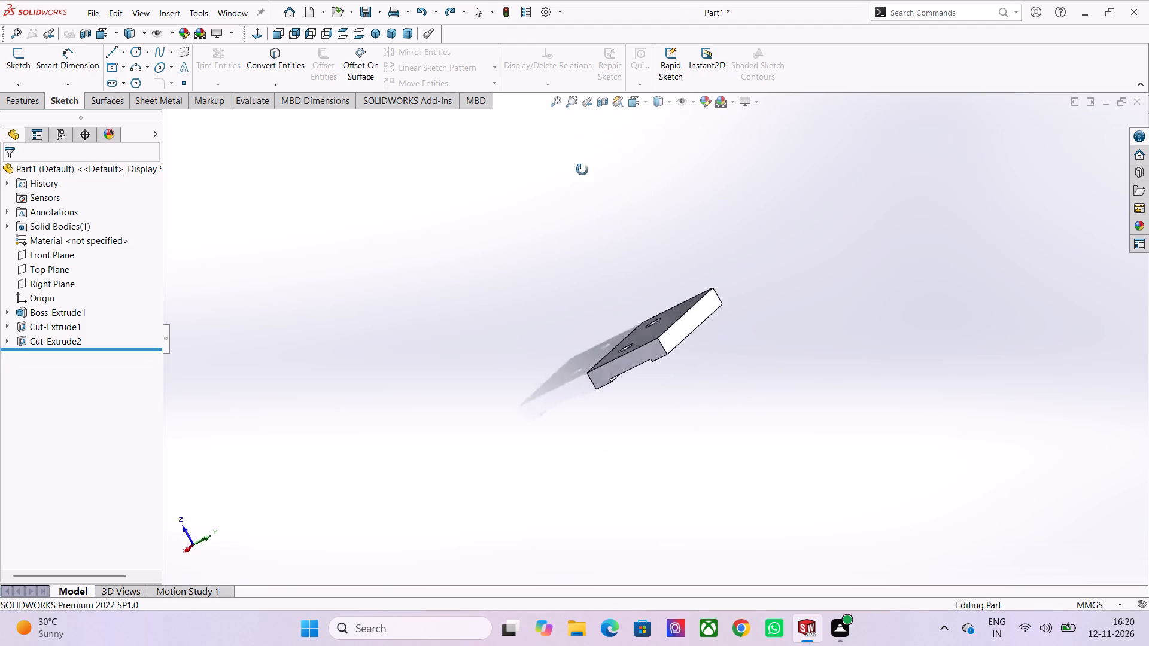
middle_drag(582, 170, 889, 393)
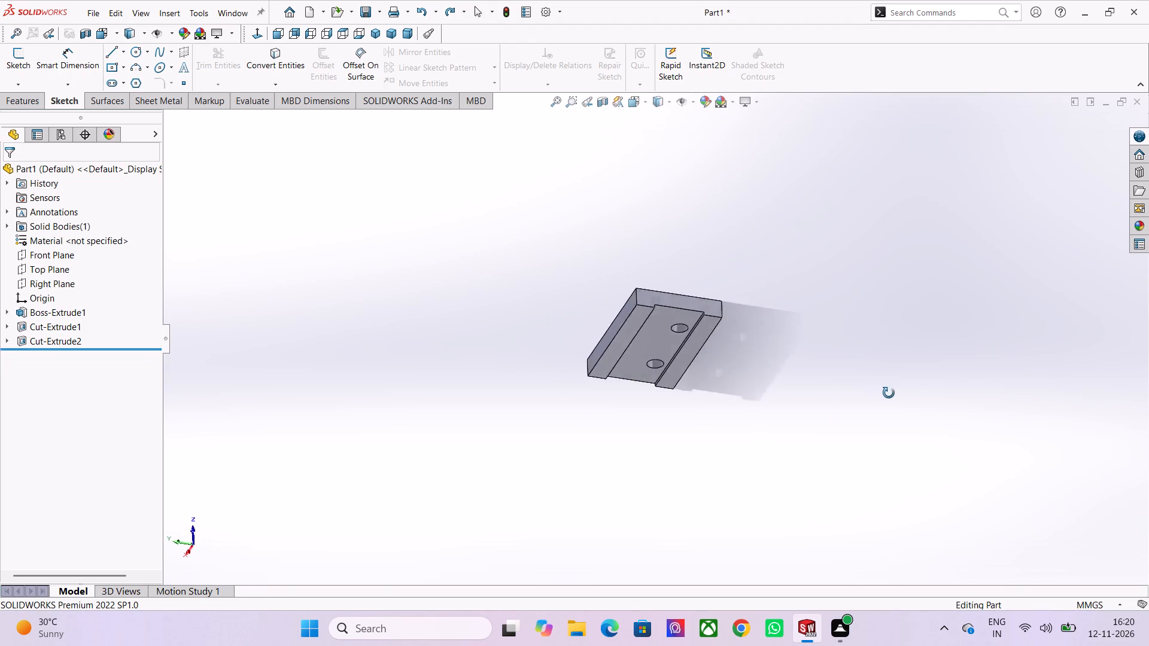
middle_drag(889, 393, 712, 470)
scroll(685, 295, up, 3)
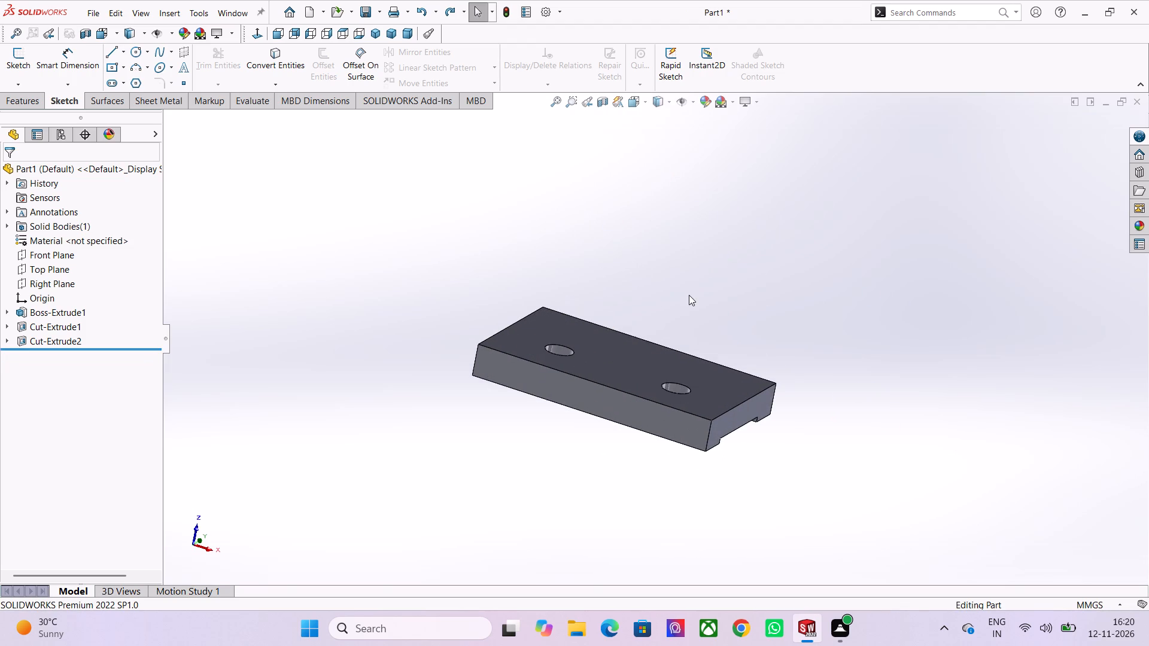
middle_drag(580, 265, 719, 548)
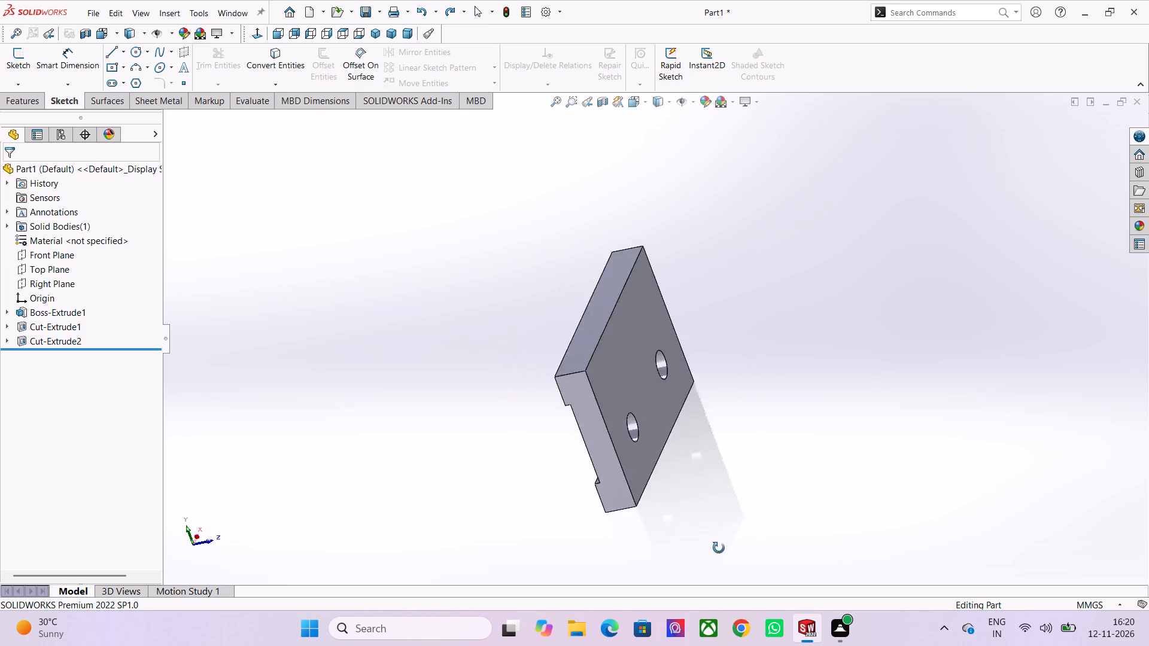
middle_drag(719, 548, 733, 447)
middle_drag(725, 443, 707, 441)
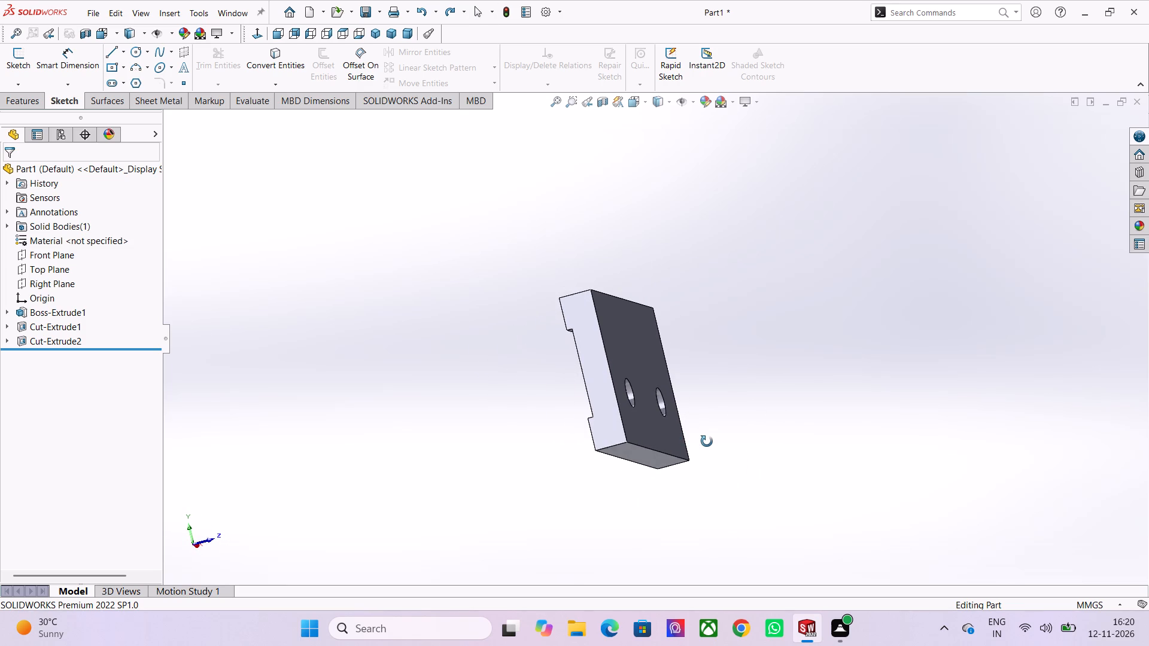
middle_drag(707, 441, 703, 430)
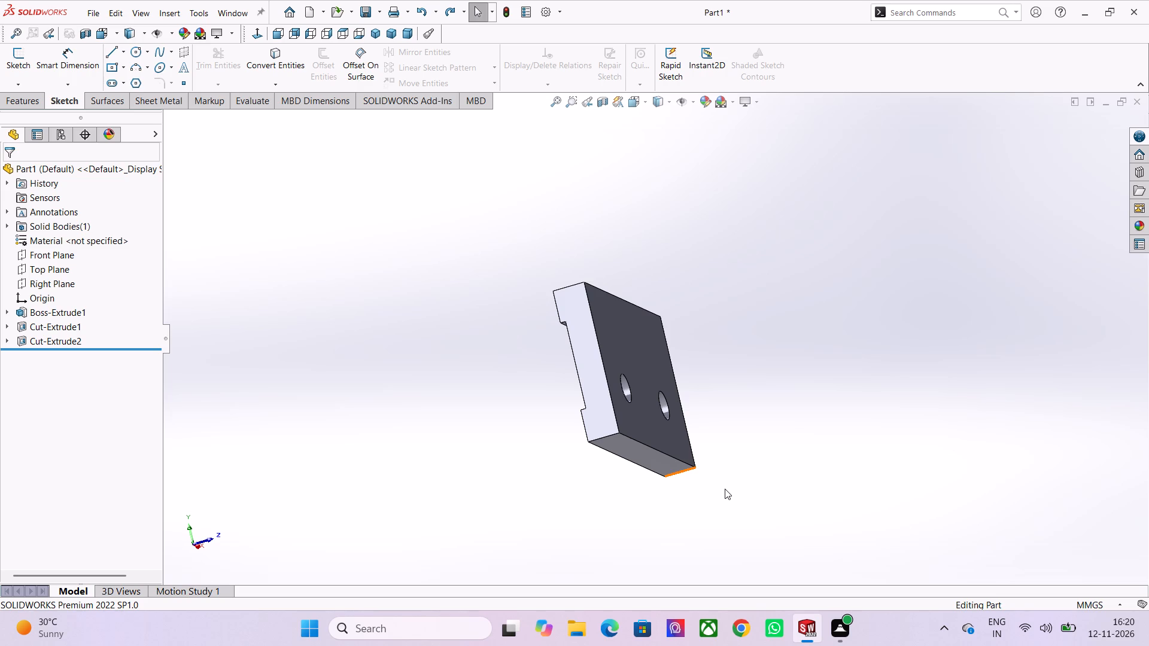
middle_drag(724, 486, 743, 385)
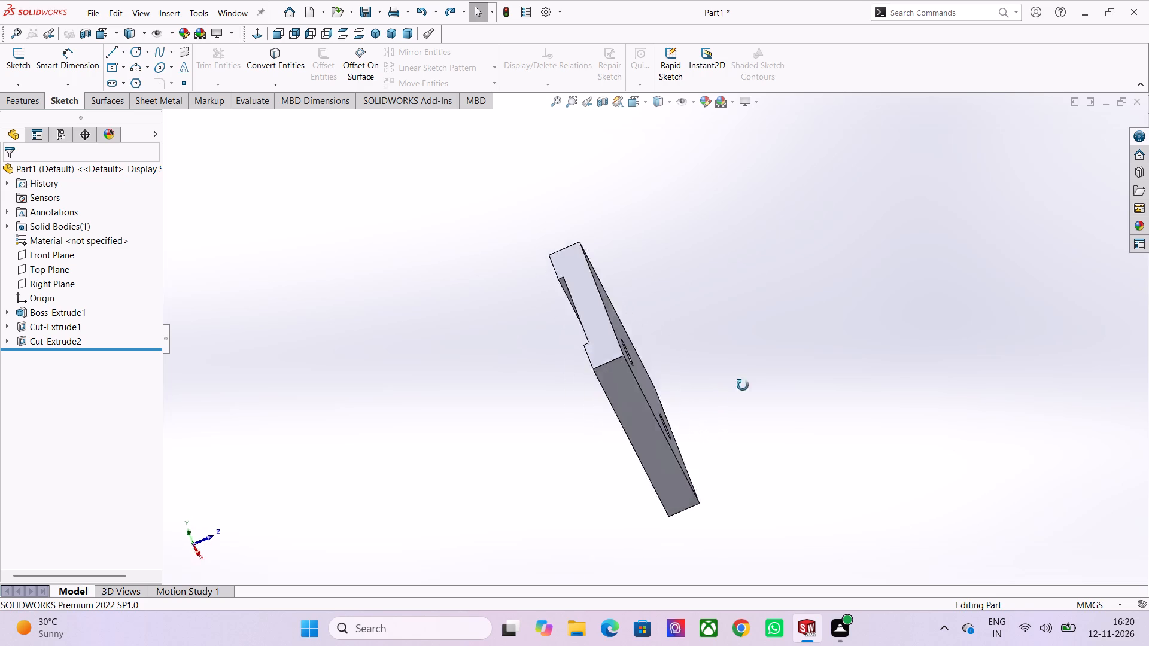
middle_drag(743, 385, 644, 337)
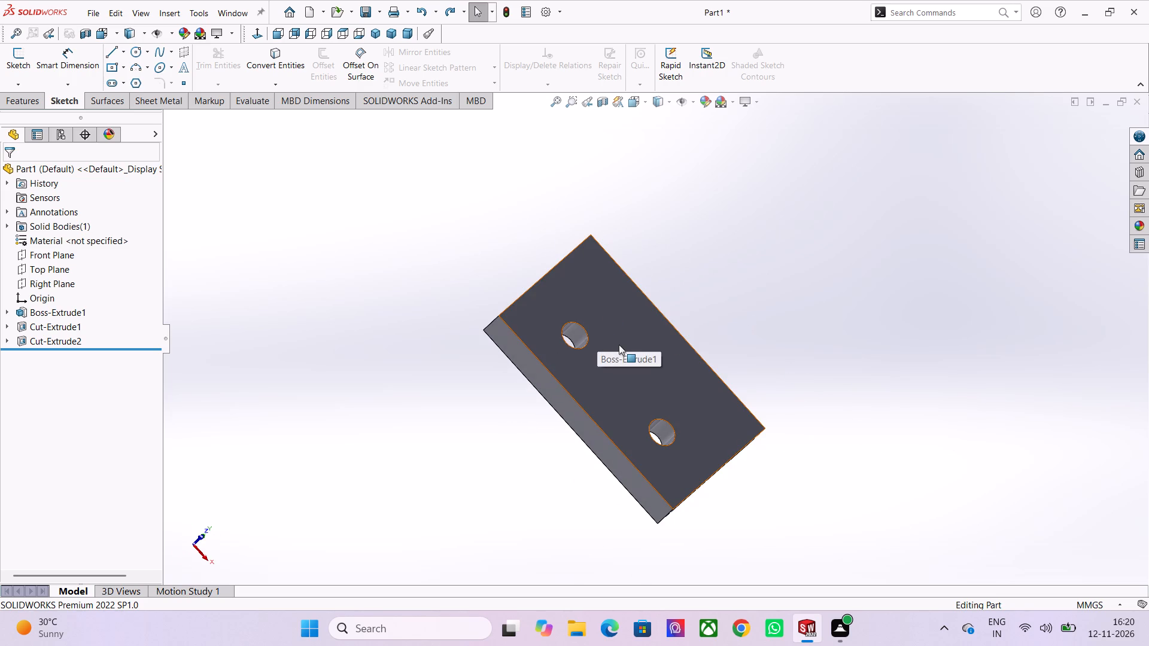
click(625, 345)
click(680, 311)
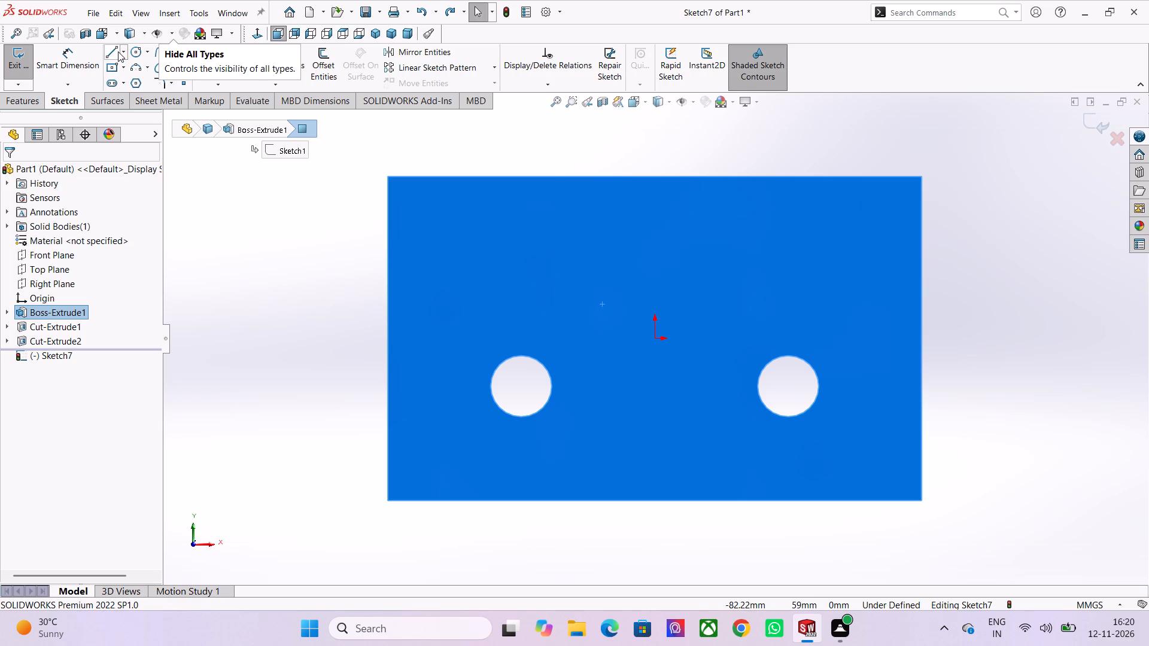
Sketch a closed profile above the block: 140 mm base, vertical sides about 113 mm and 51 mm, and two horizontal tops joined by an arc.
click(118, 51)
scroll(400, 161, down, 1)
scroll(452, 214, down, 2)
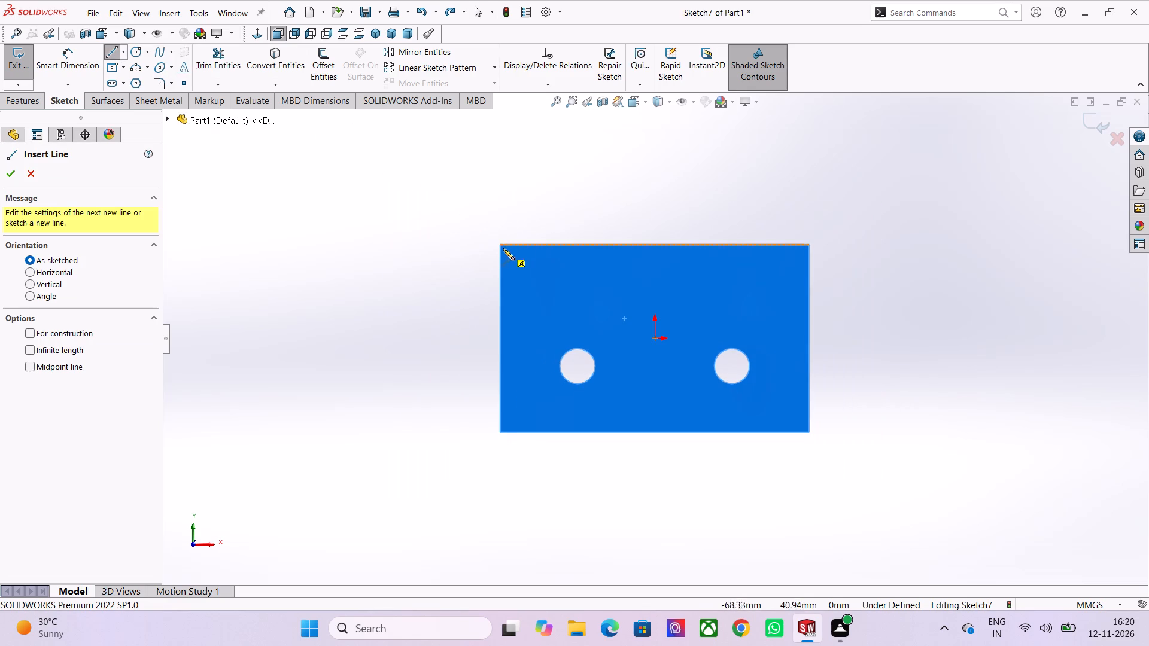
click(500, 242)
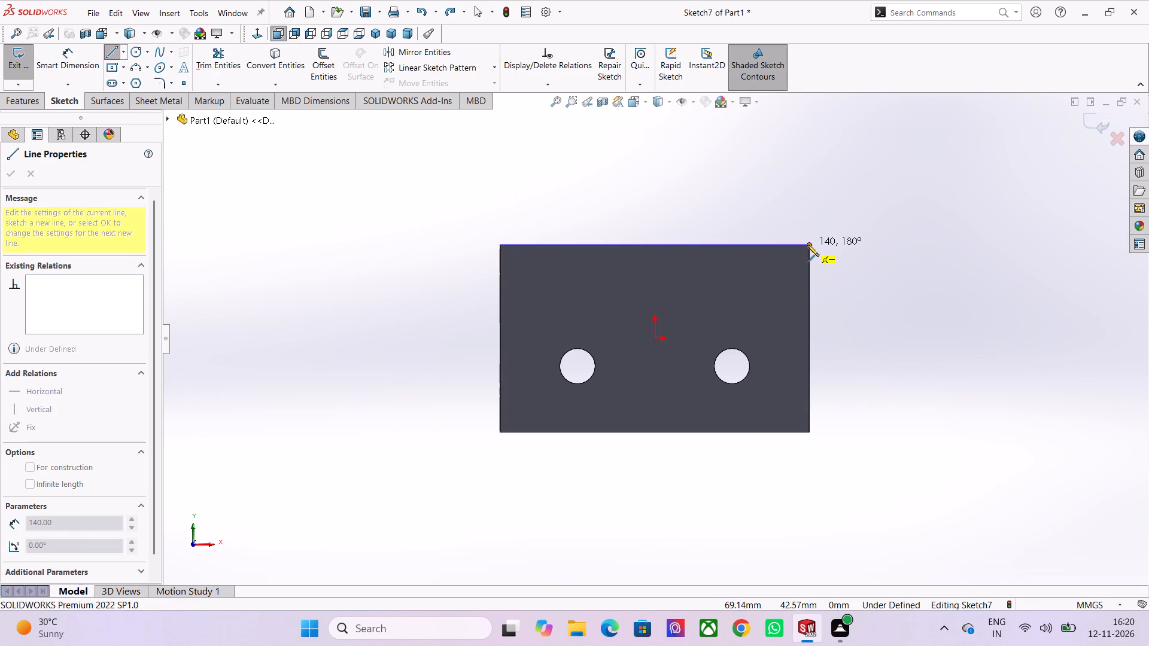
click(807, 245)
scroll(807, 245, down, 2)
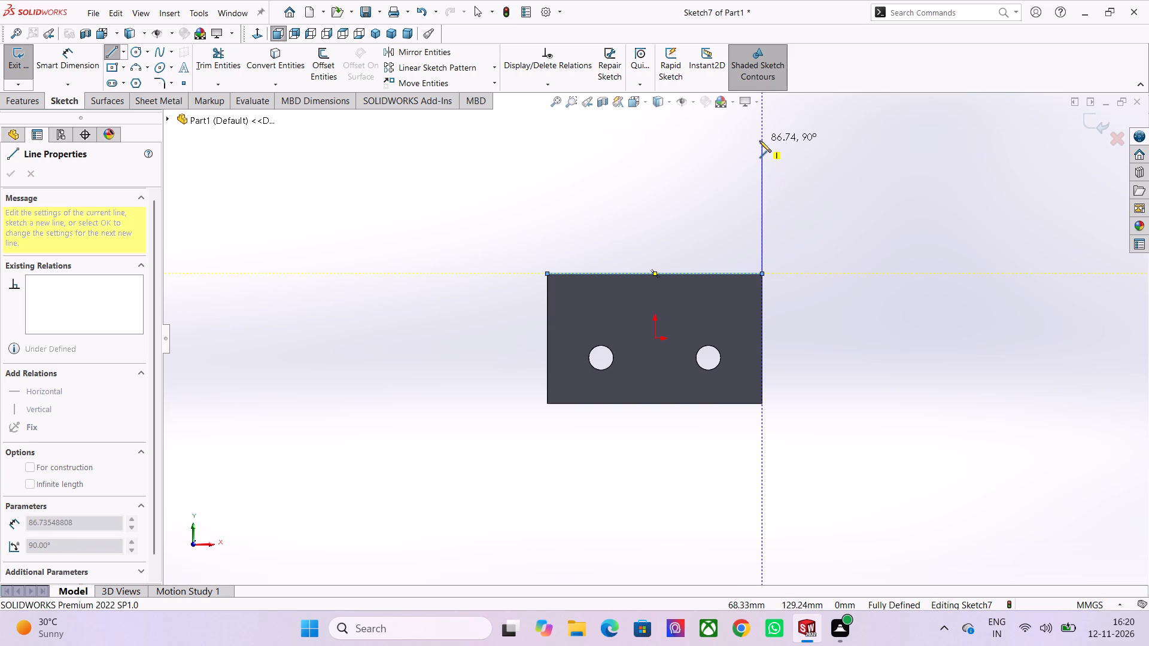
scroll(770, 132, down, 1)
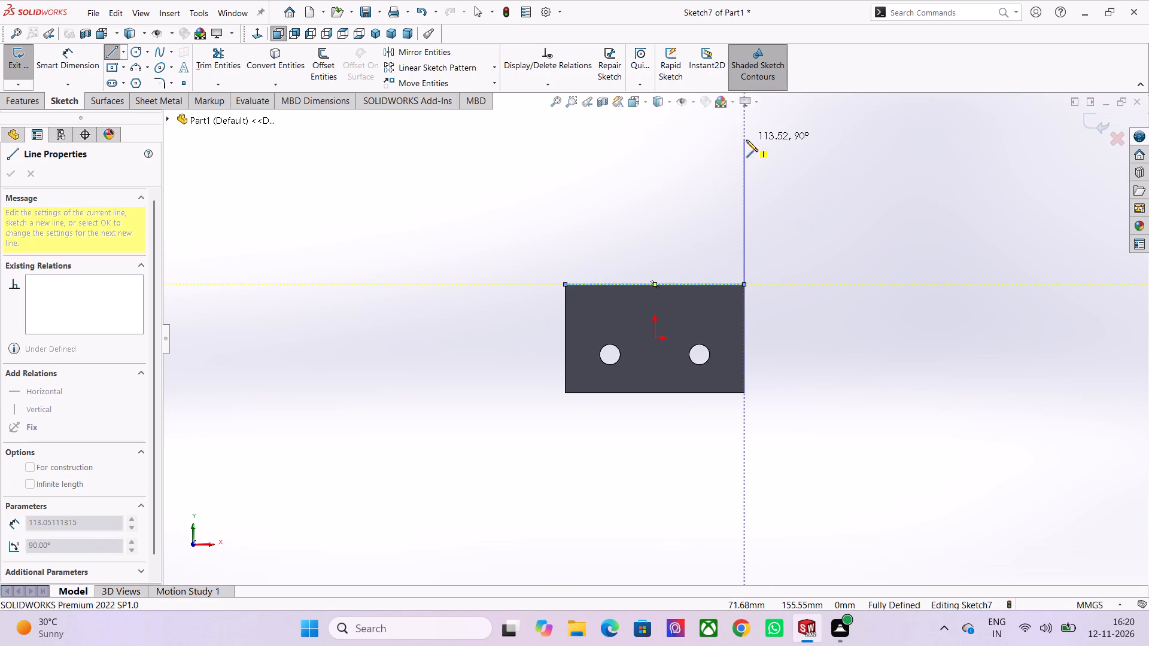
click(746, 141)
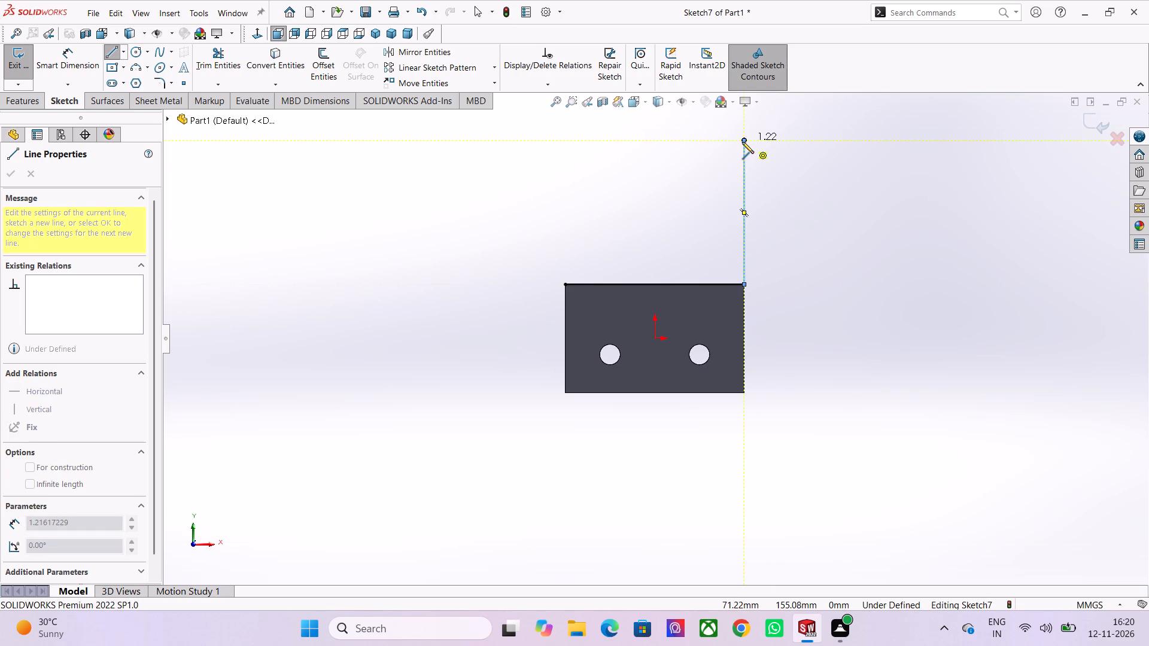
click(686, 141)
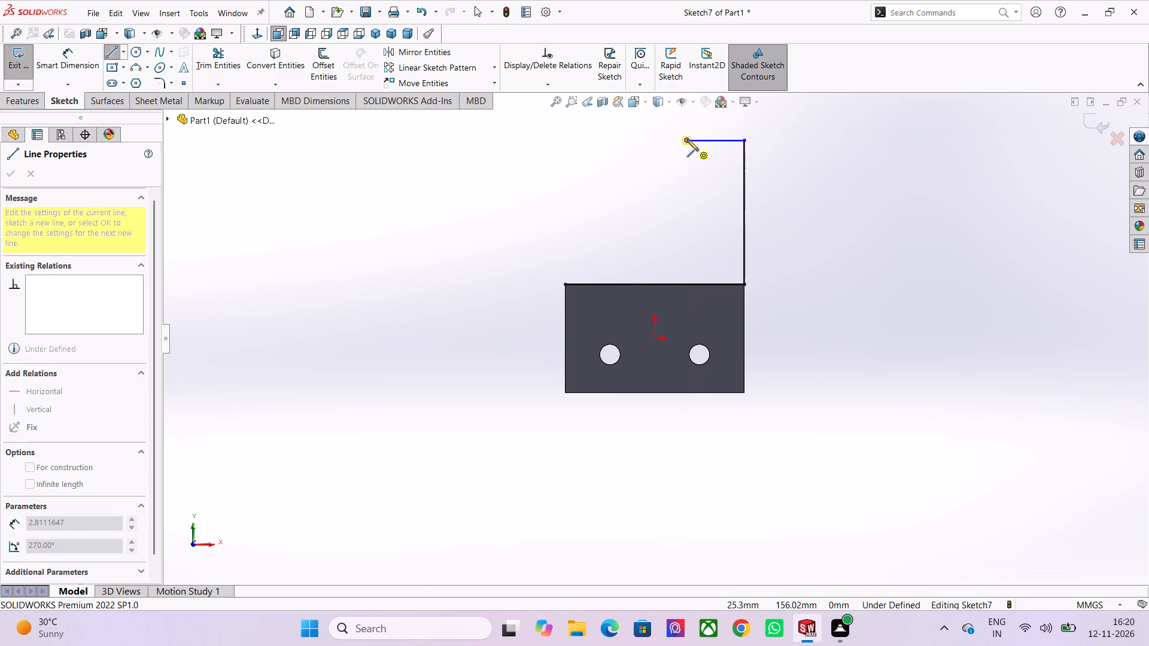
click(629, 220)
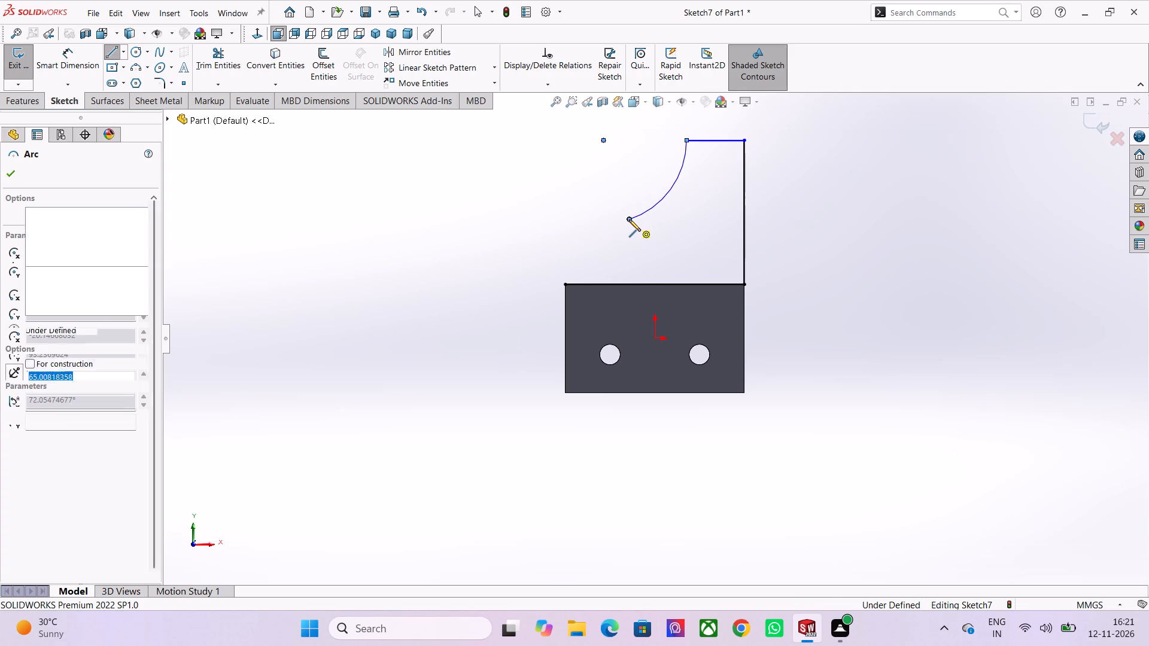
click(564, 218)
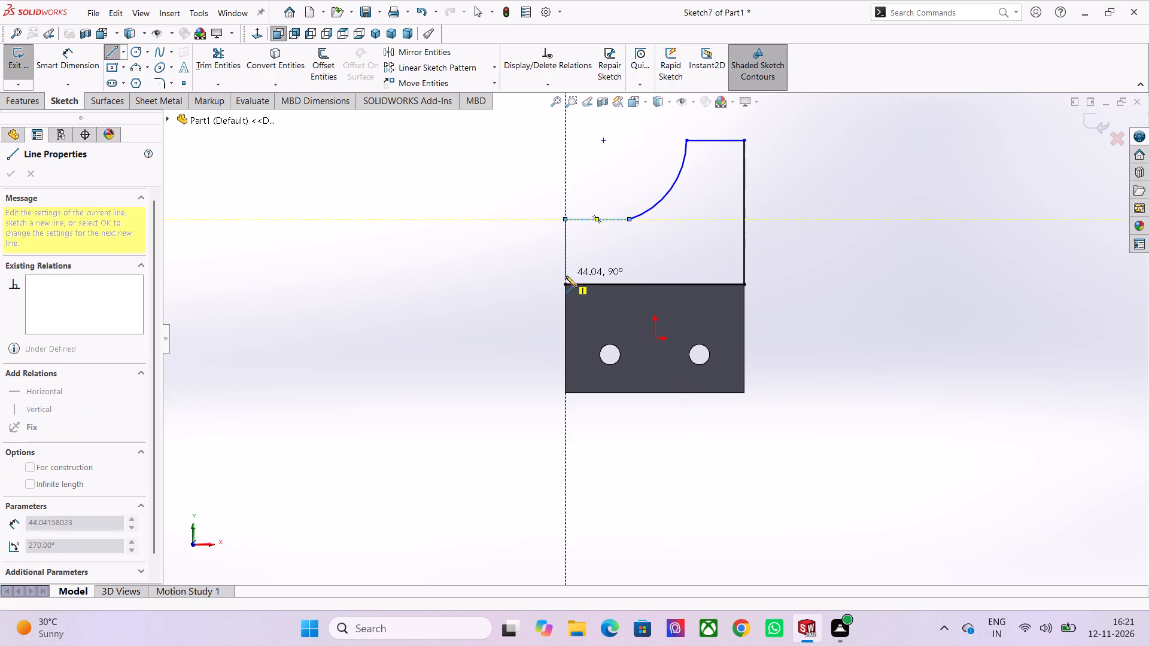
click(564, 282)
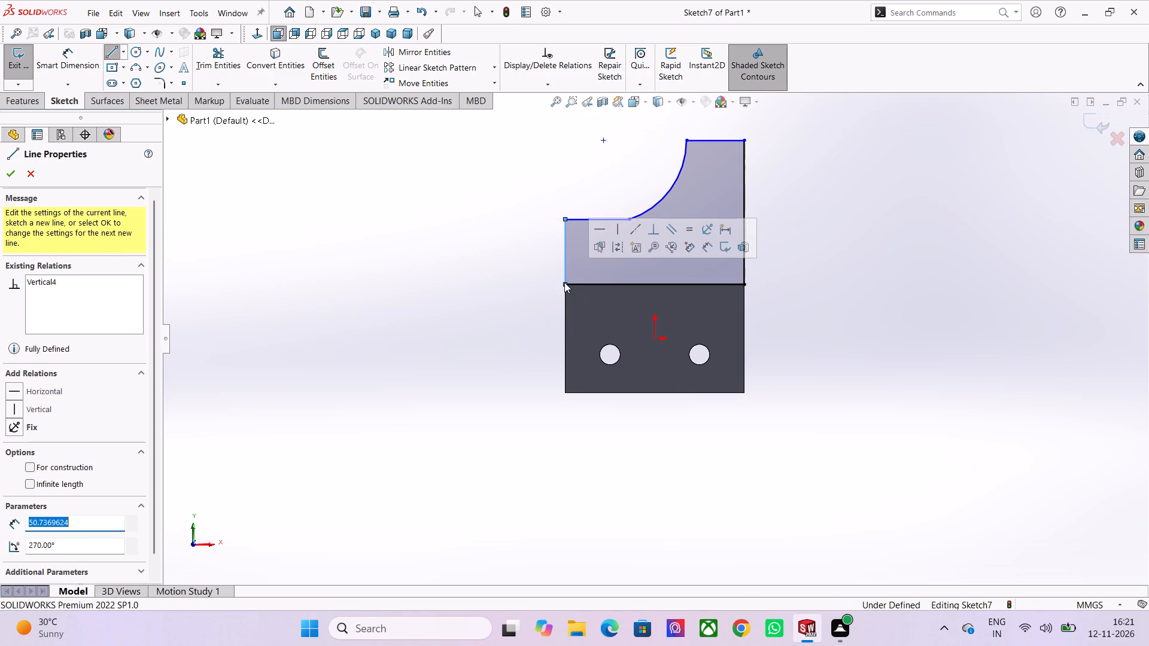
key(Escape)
Examine the closed profile's orientation relative to the block from several angles.
scroll(654, 245, down, 2)
middle_drag(745, 282, 822, 259)
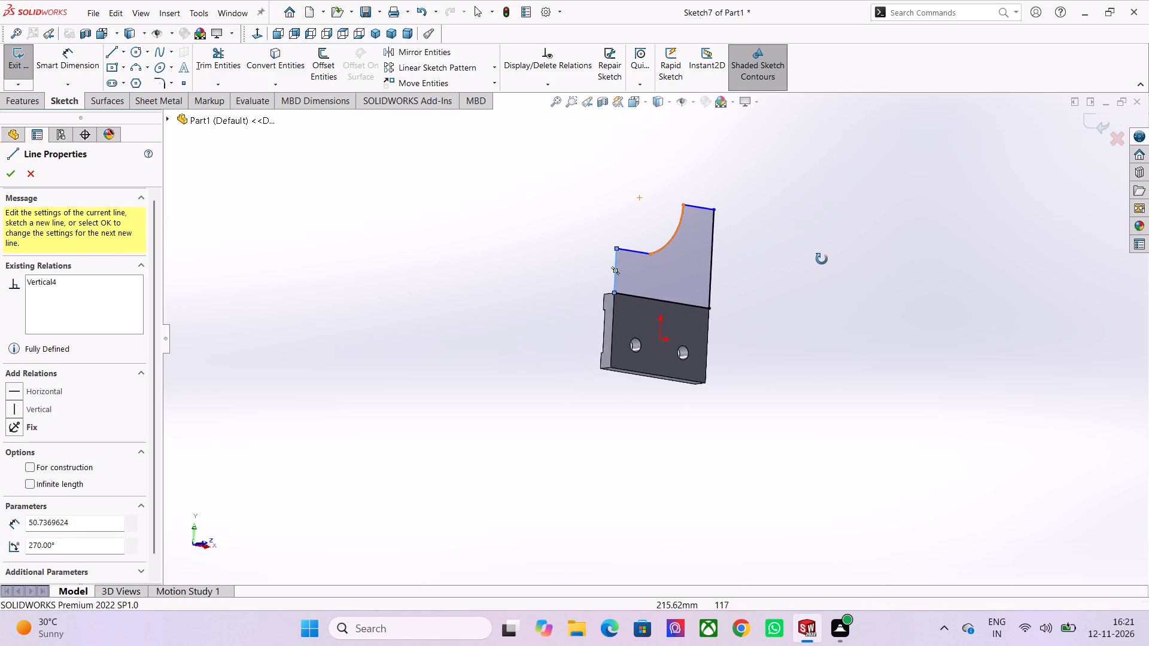
middle_drag(822, 259, 823, 260)
middle_click(823, 260)
middle_drag(823, 269, 785, 290)
middle_drag(784, 289, 783, 288)
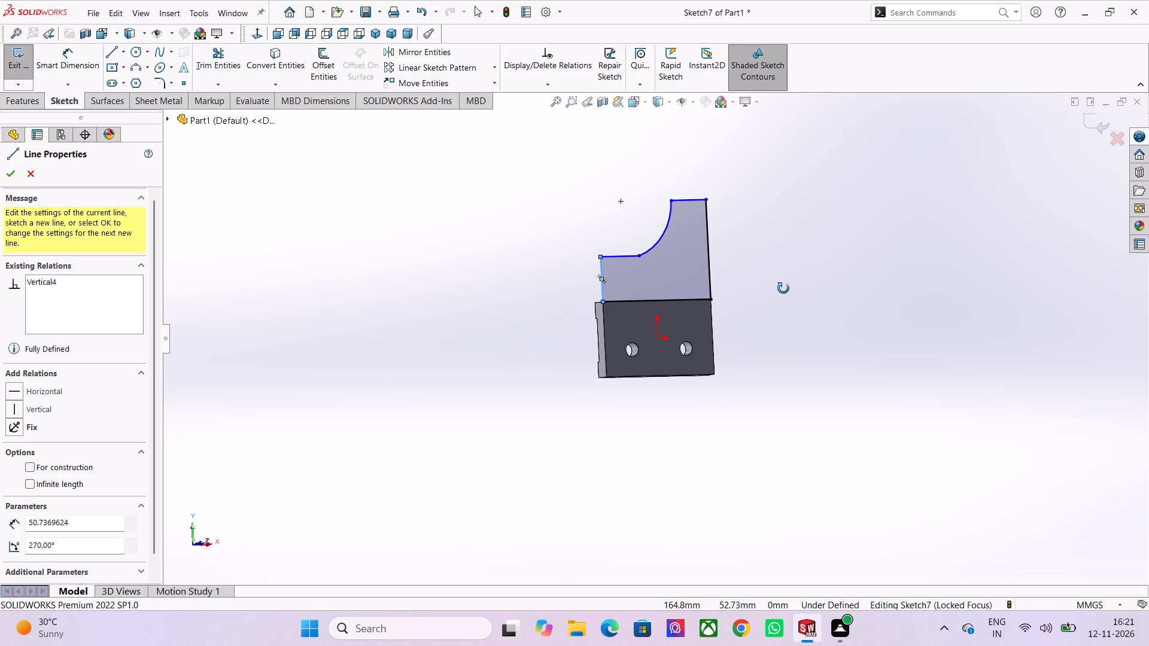
middle_drag(783, 288, 824, 307)
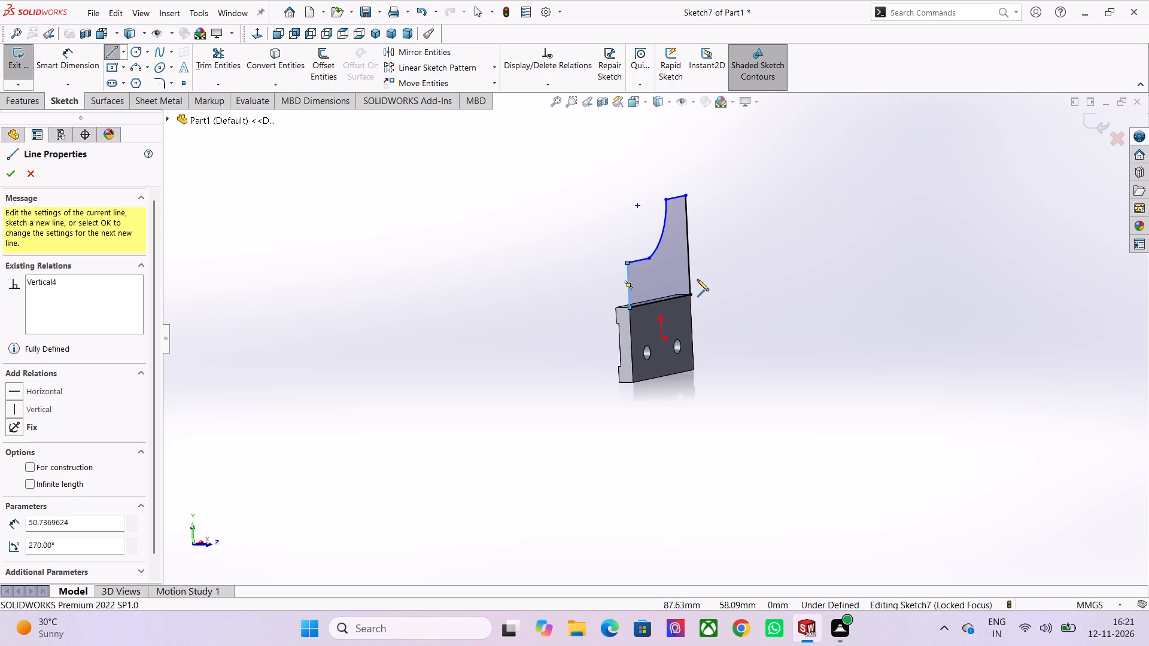
key(Escape)
key(Escape)
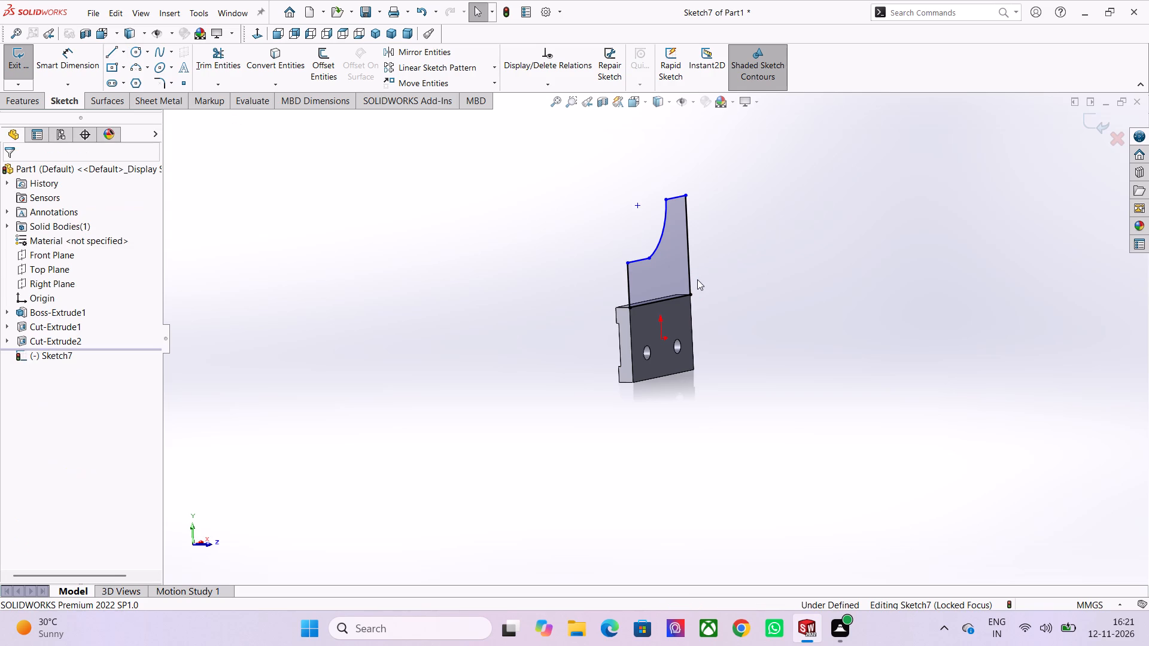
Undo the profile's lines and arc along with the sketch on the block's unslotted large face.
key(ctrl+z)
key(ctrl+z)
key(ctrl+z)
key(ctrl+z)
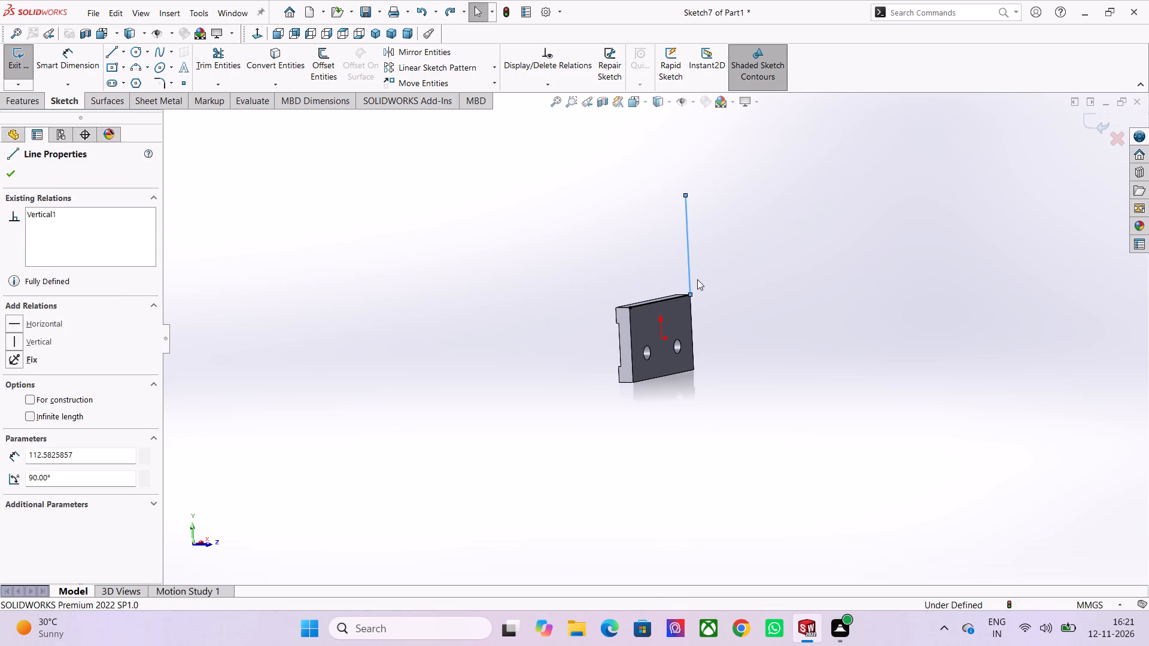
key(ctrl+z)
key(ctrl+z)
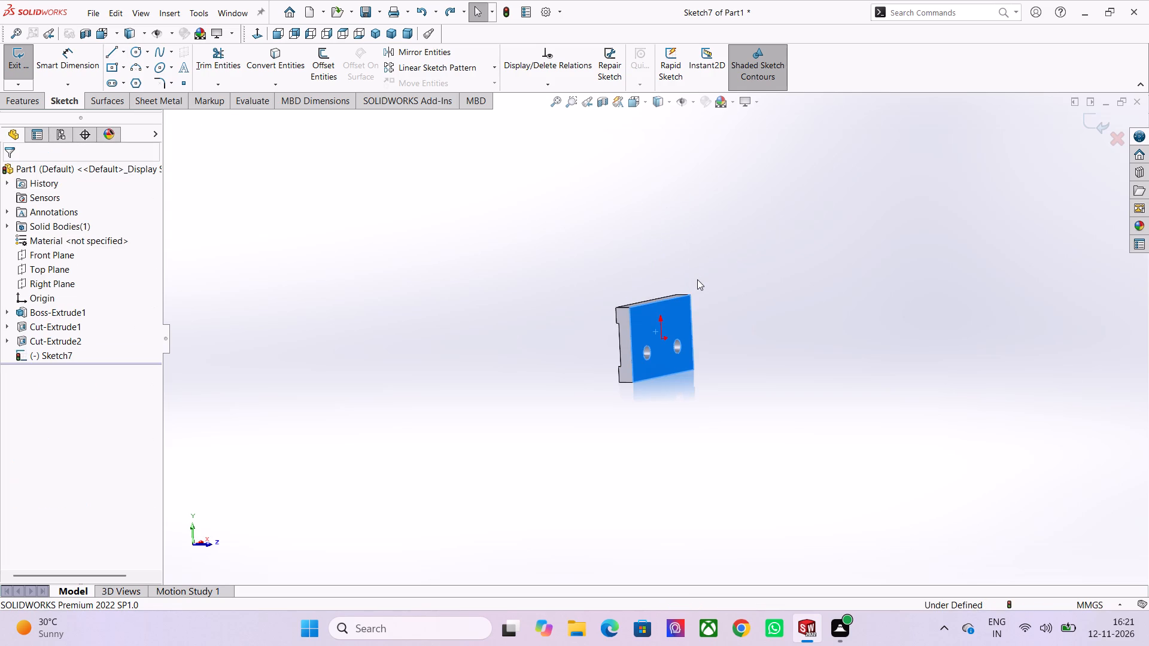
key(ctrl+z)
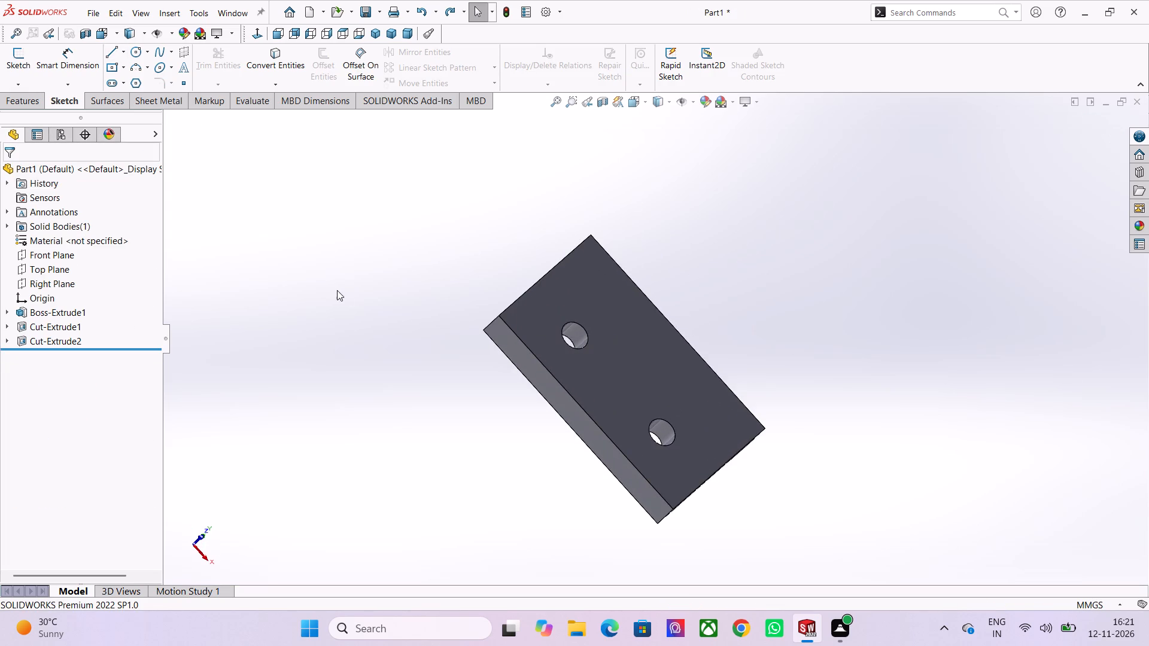
Open a new sketch on the Right Plane.
middle_drag(394, 318, 502, 499)
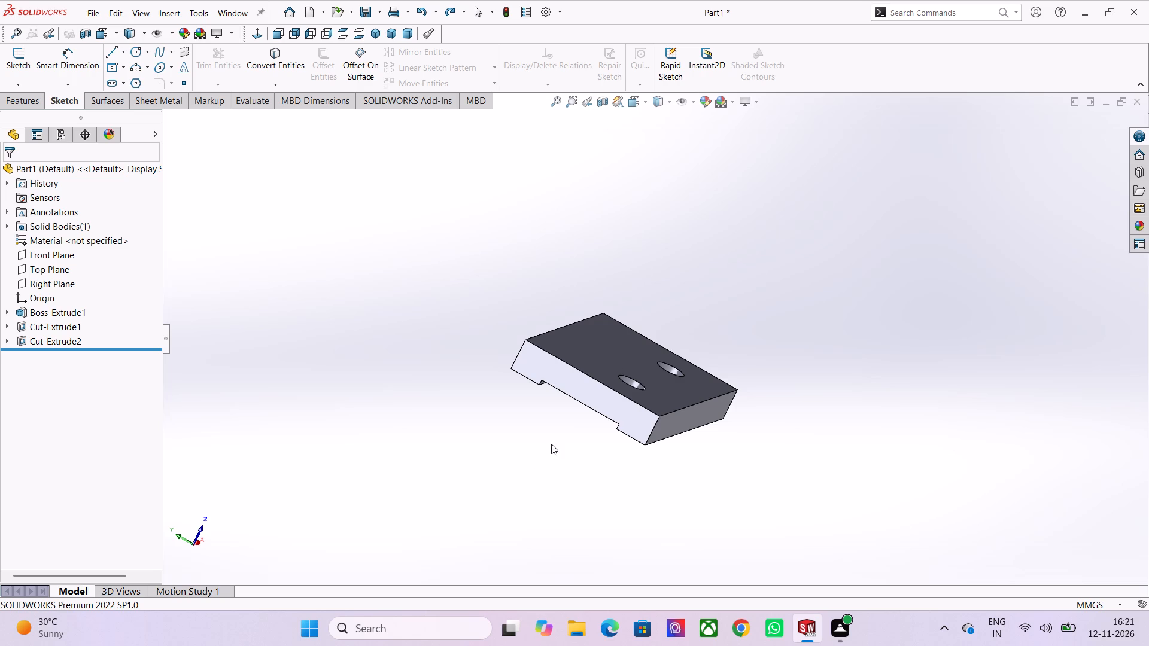
middle_drag(684, 462, 674, 500)
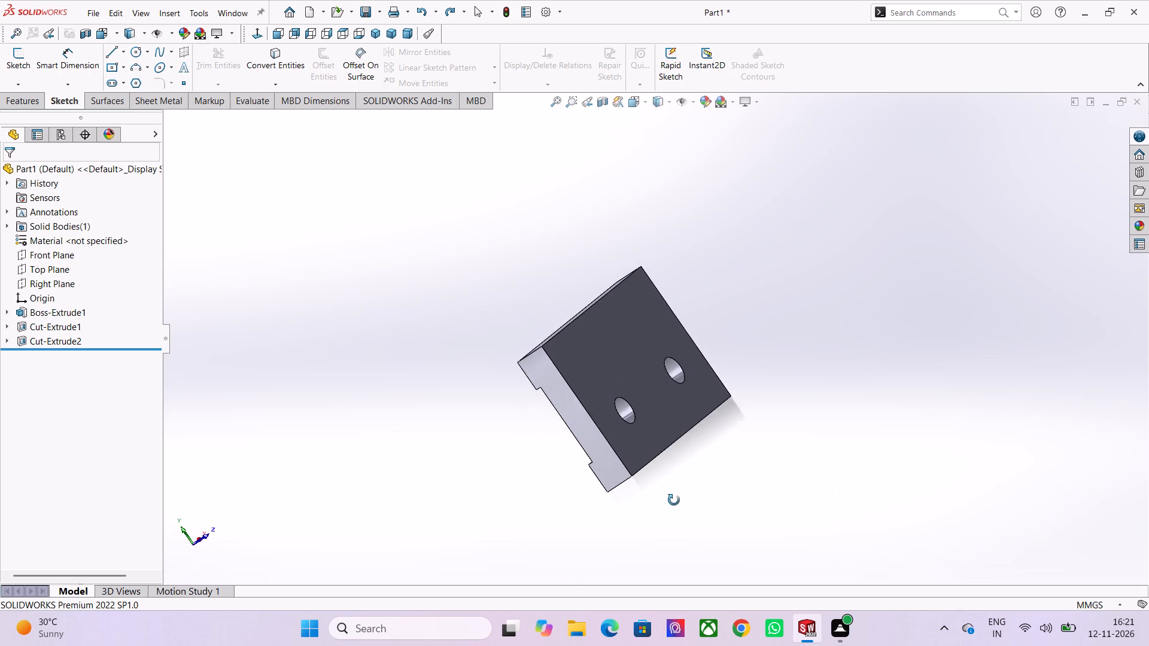
middle_drag(674, 500, 671, 500)
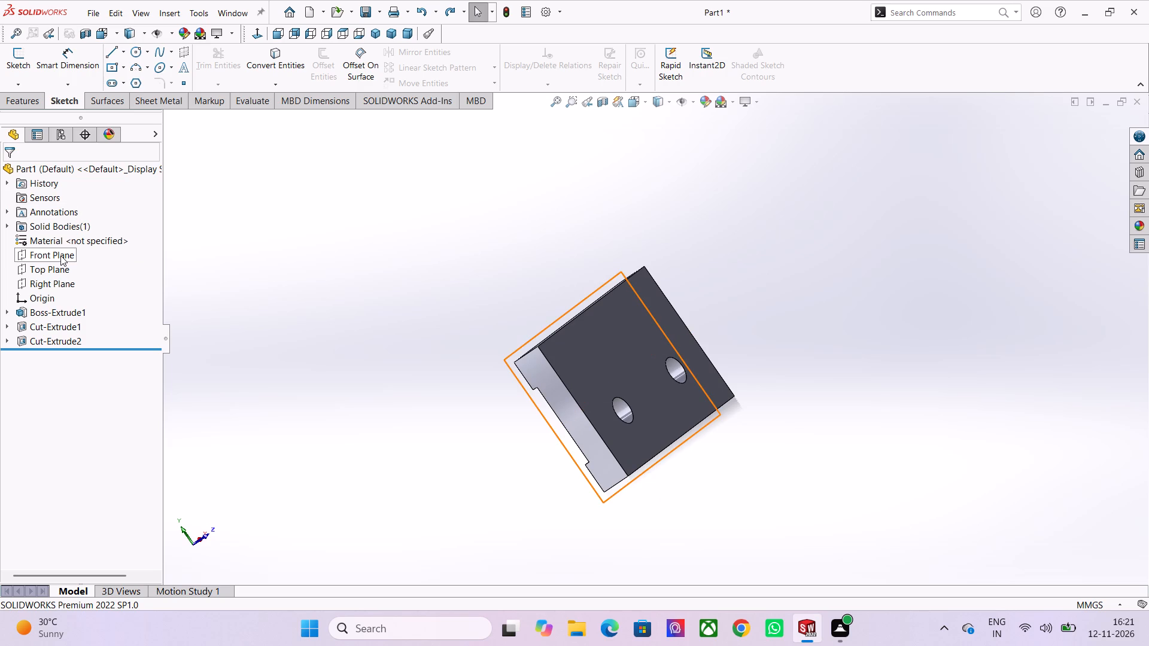
scroll(254, 338, down, 1)
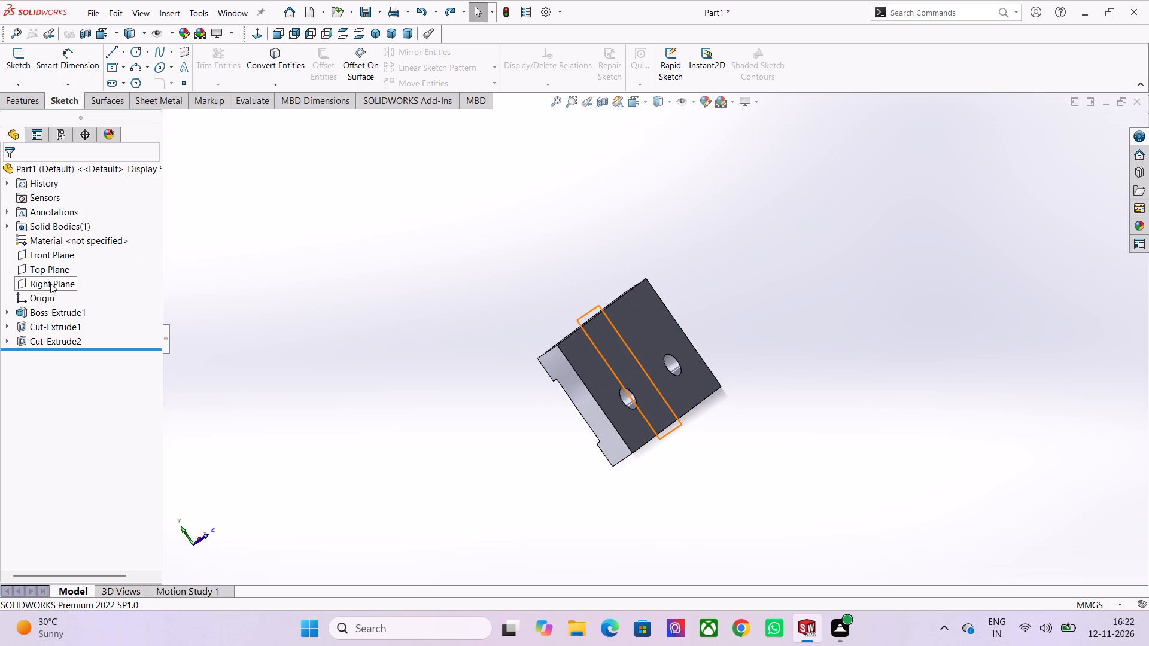
click(50, 283)
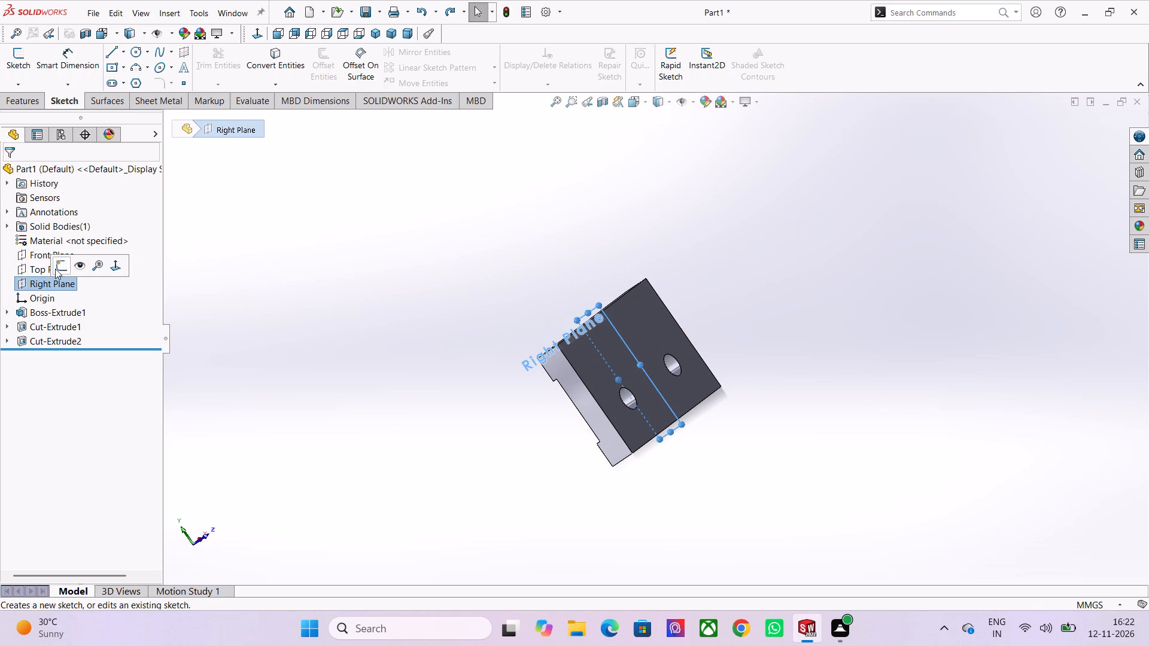
click(55, 266)
scroll(481, 250, down, 1)
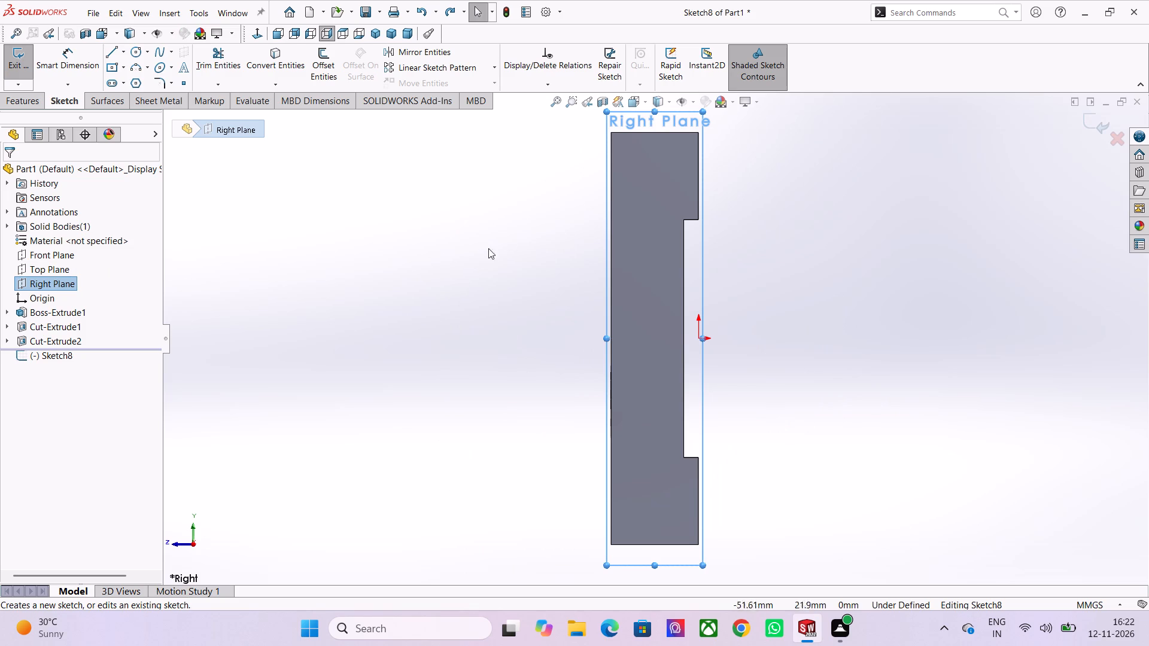
scroll(488, 248, down, 1)
scroll(575, 214, down, 2)
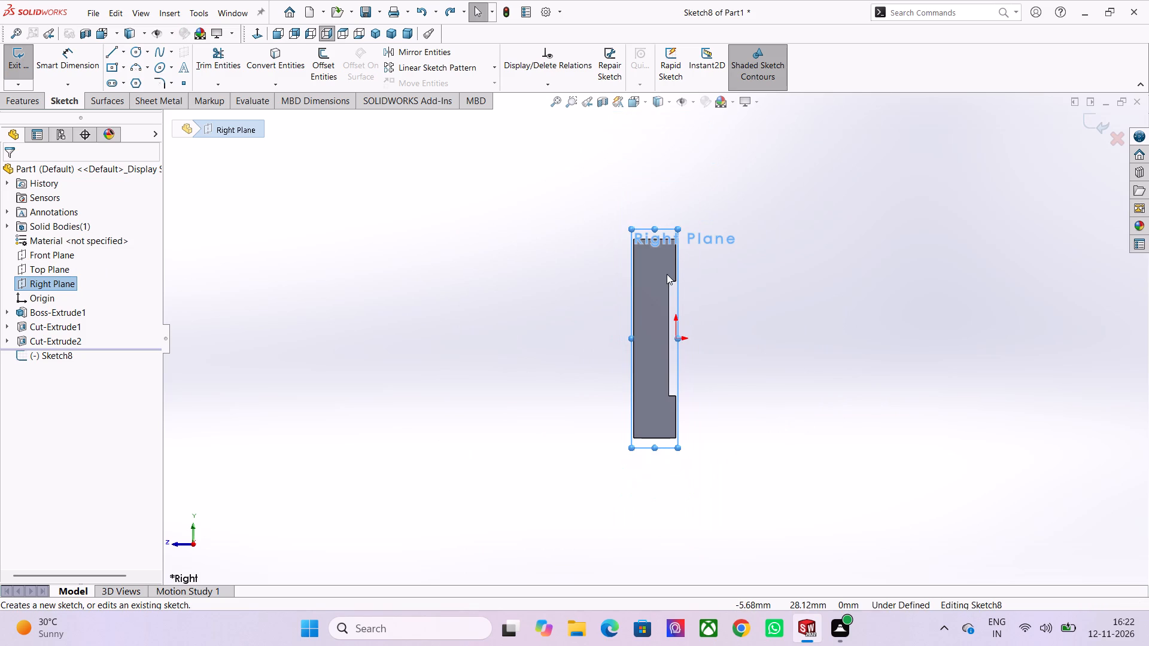
Start sketching lines on the Right Plane with the Line tool.
click(113, 51)
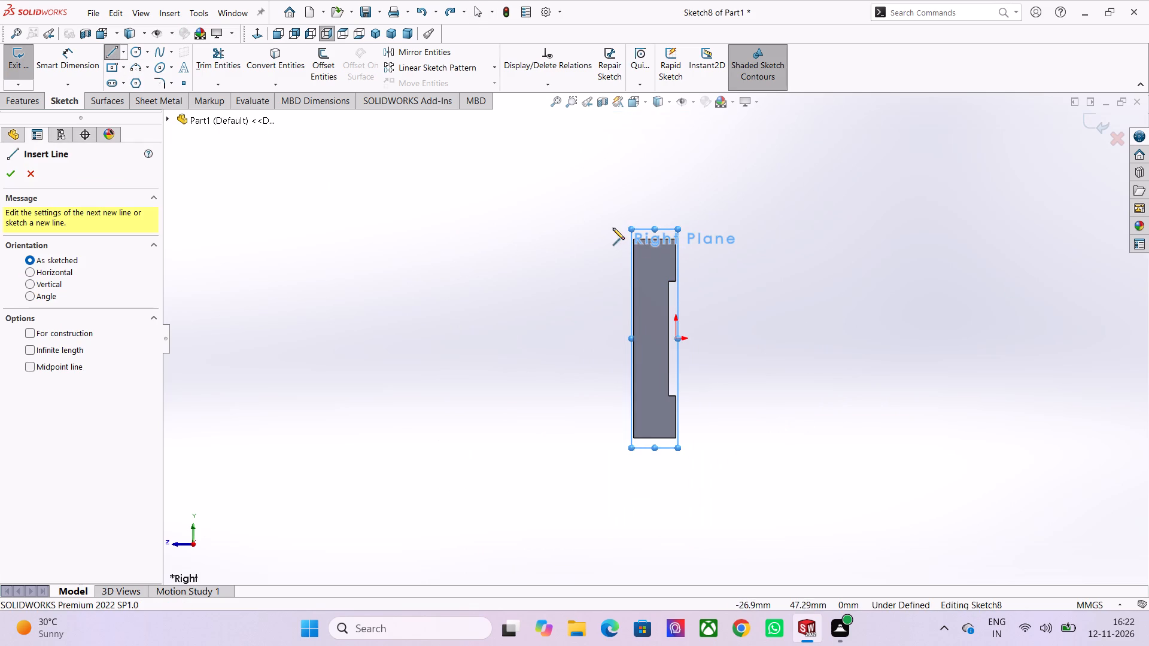
scroll(634, 237, down, 1)
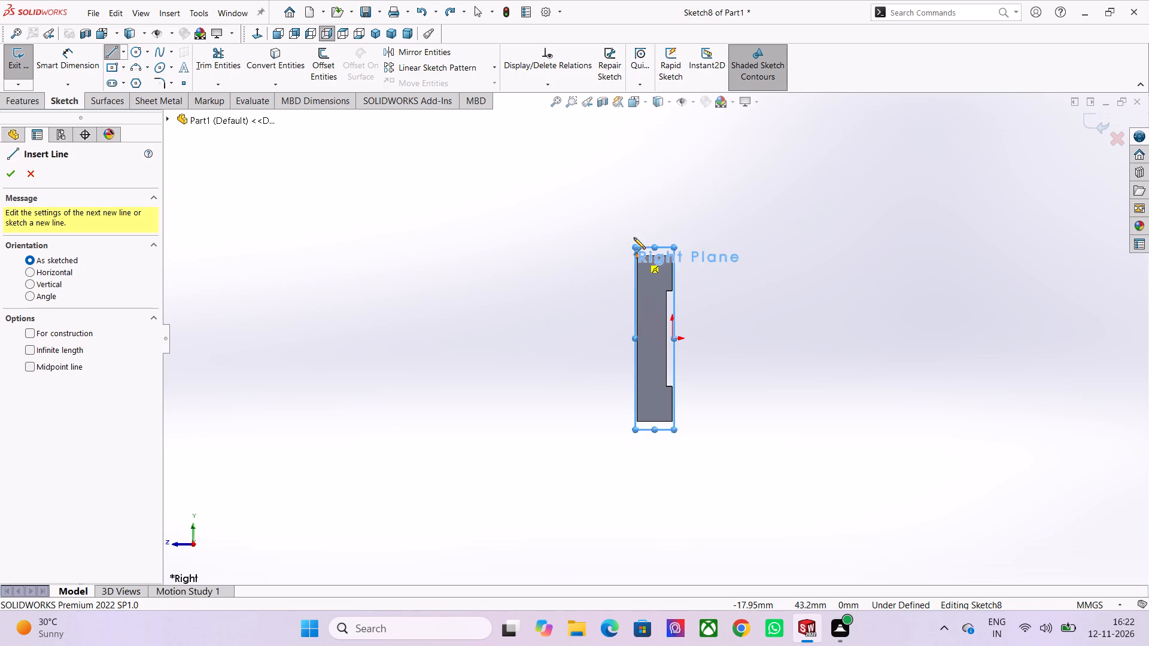
scroll(634, 237, down, 1)
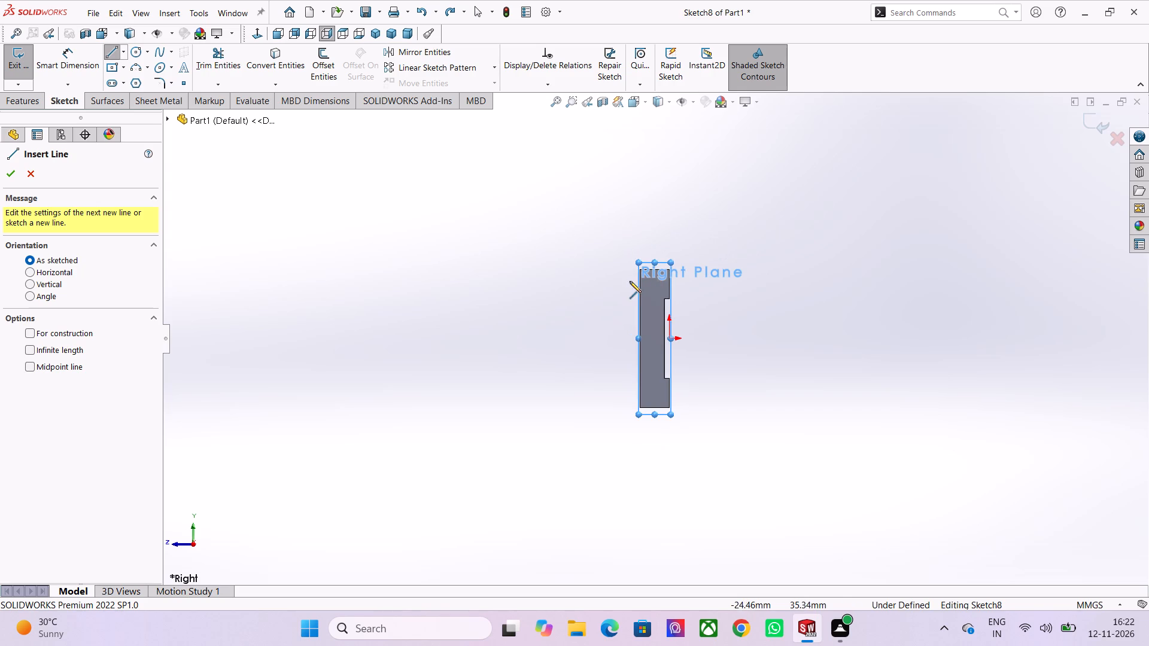
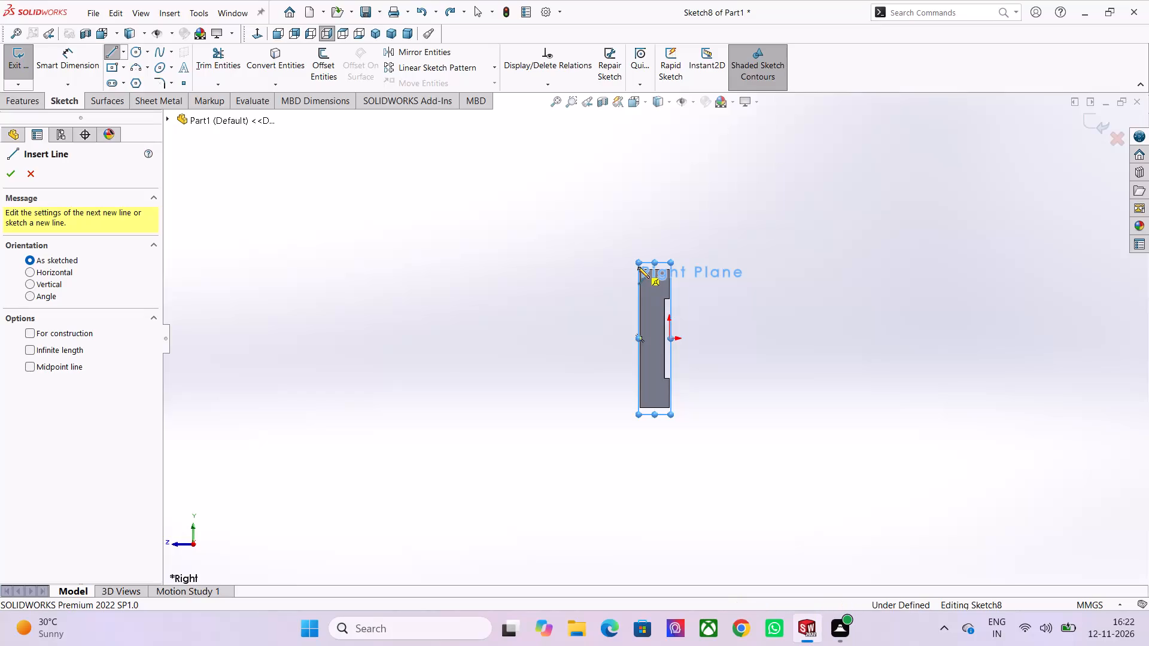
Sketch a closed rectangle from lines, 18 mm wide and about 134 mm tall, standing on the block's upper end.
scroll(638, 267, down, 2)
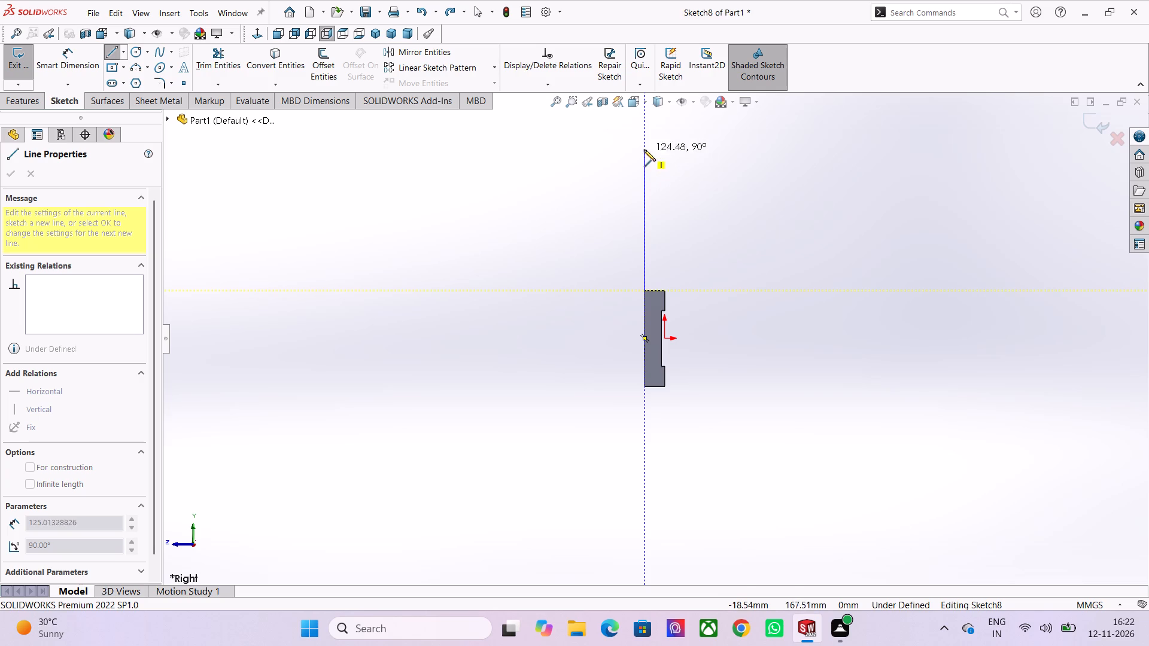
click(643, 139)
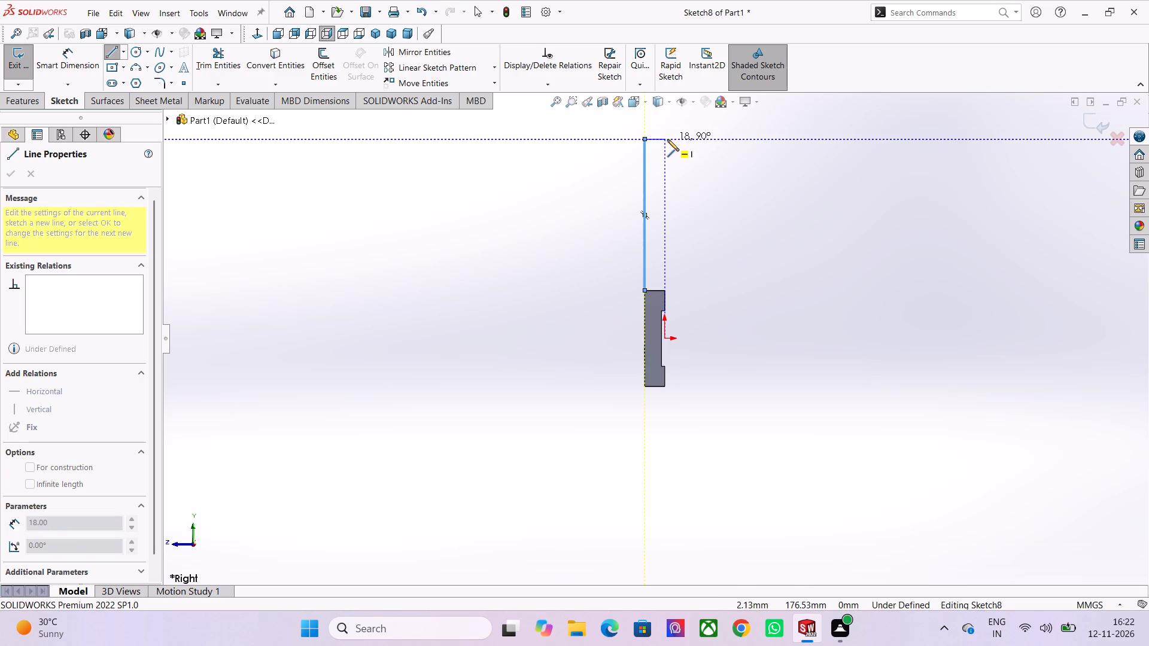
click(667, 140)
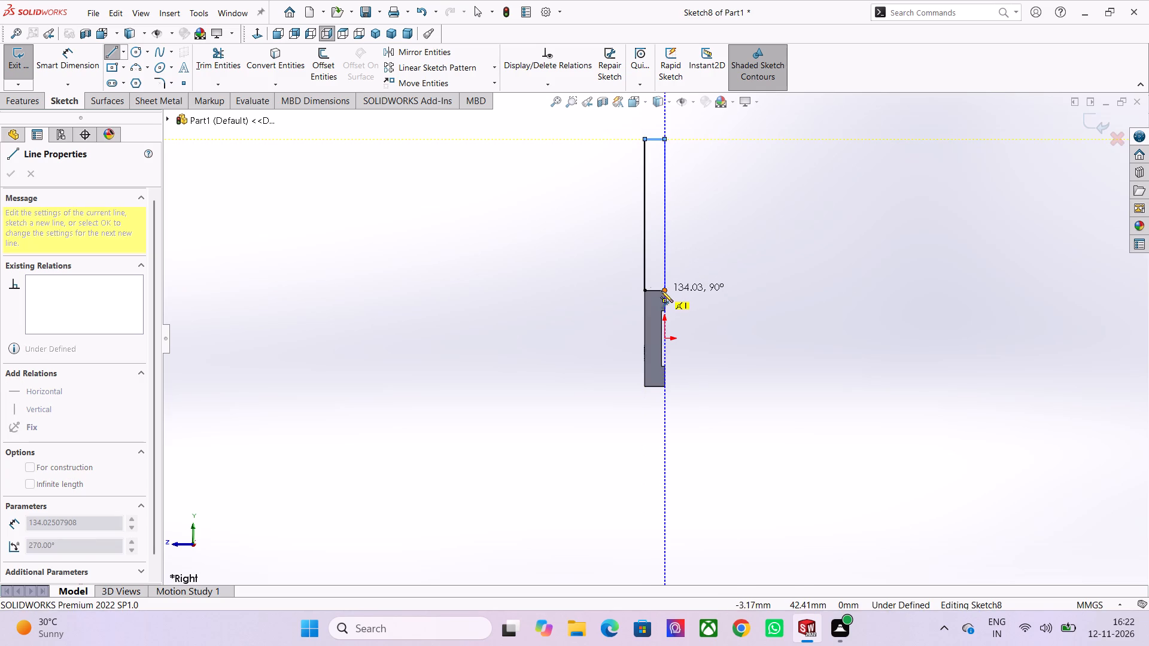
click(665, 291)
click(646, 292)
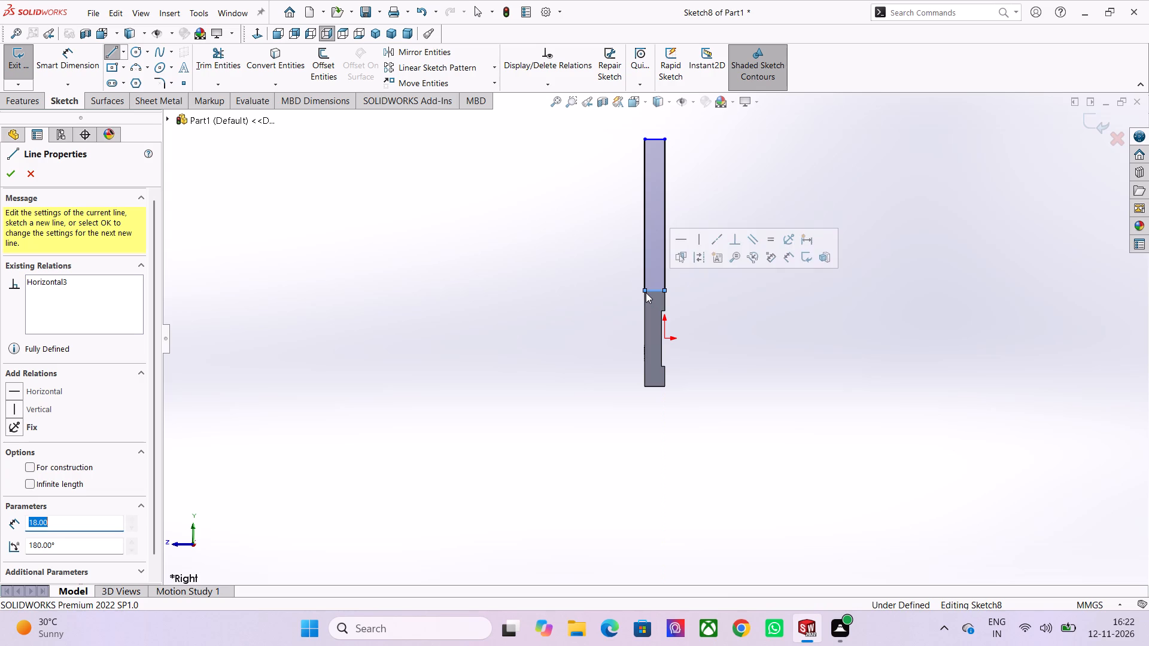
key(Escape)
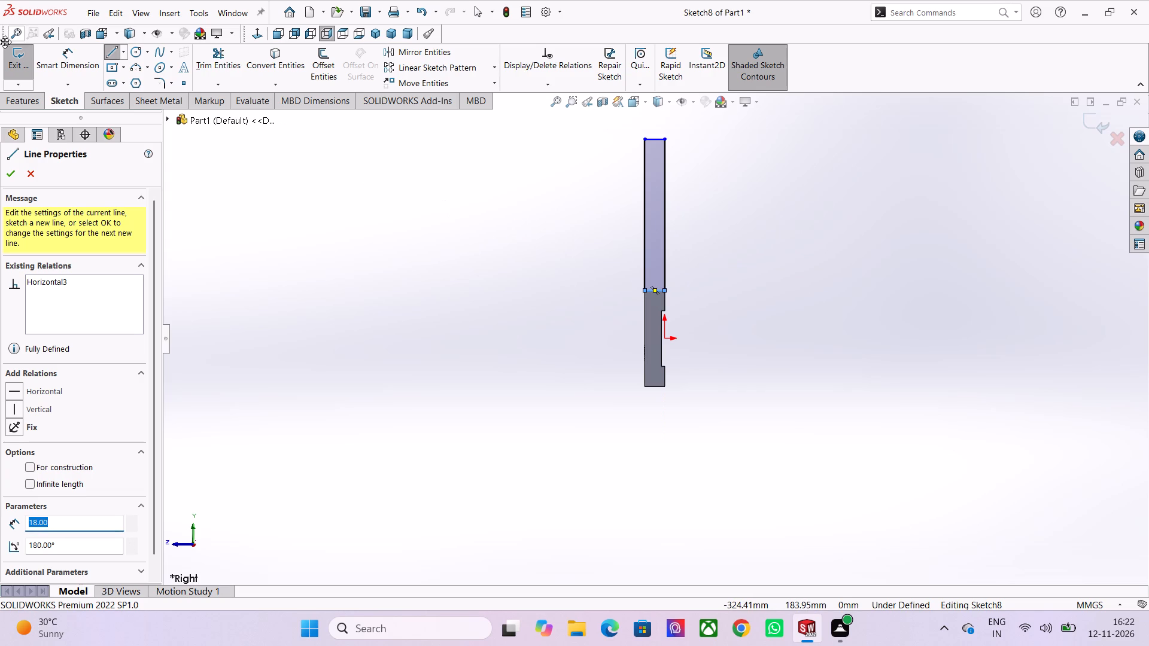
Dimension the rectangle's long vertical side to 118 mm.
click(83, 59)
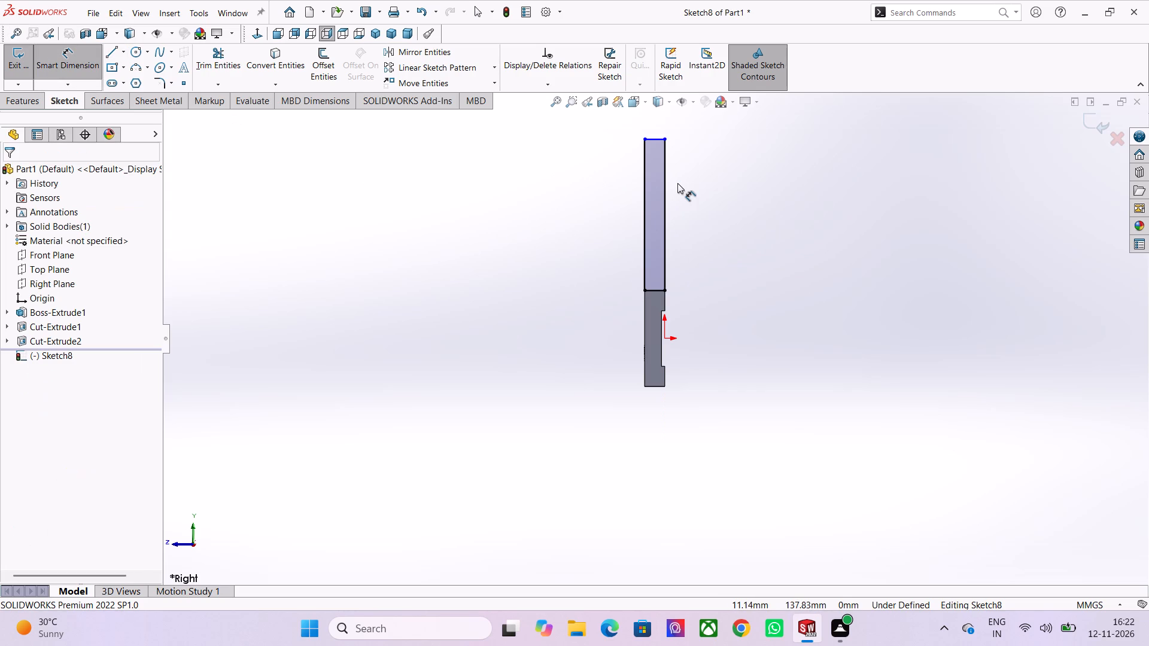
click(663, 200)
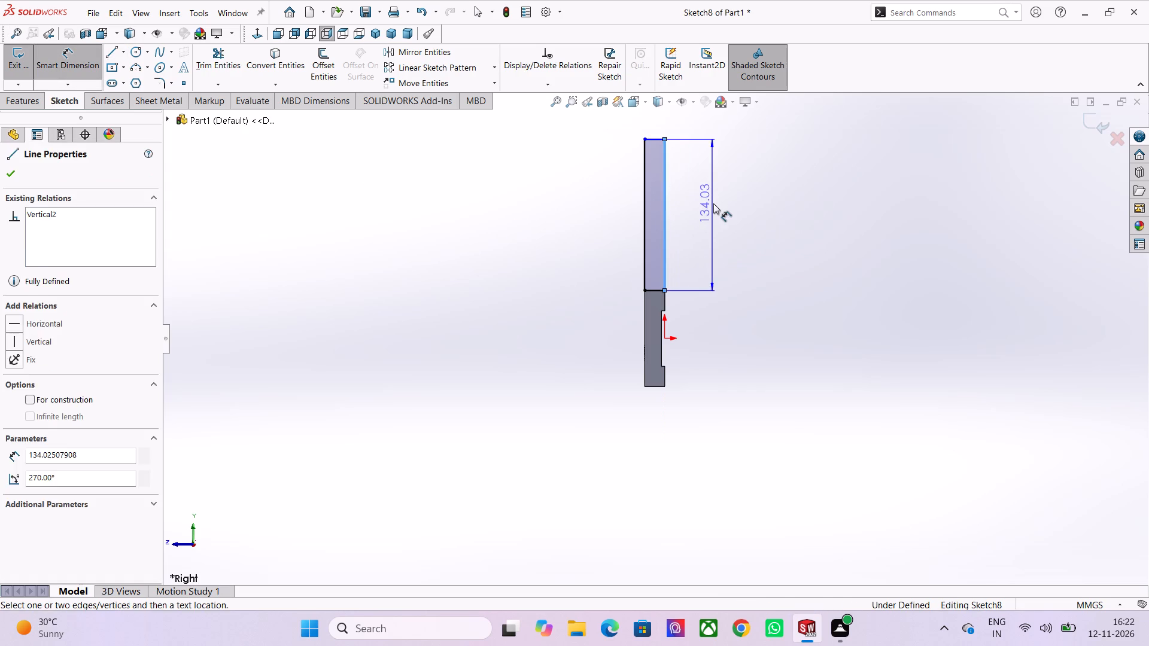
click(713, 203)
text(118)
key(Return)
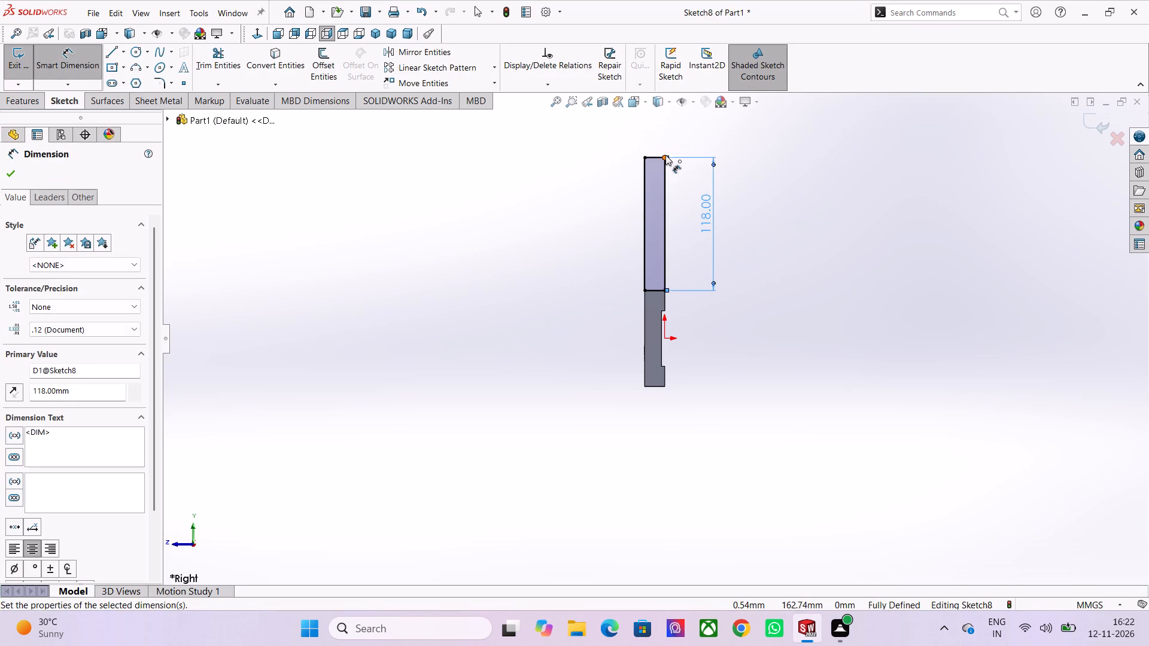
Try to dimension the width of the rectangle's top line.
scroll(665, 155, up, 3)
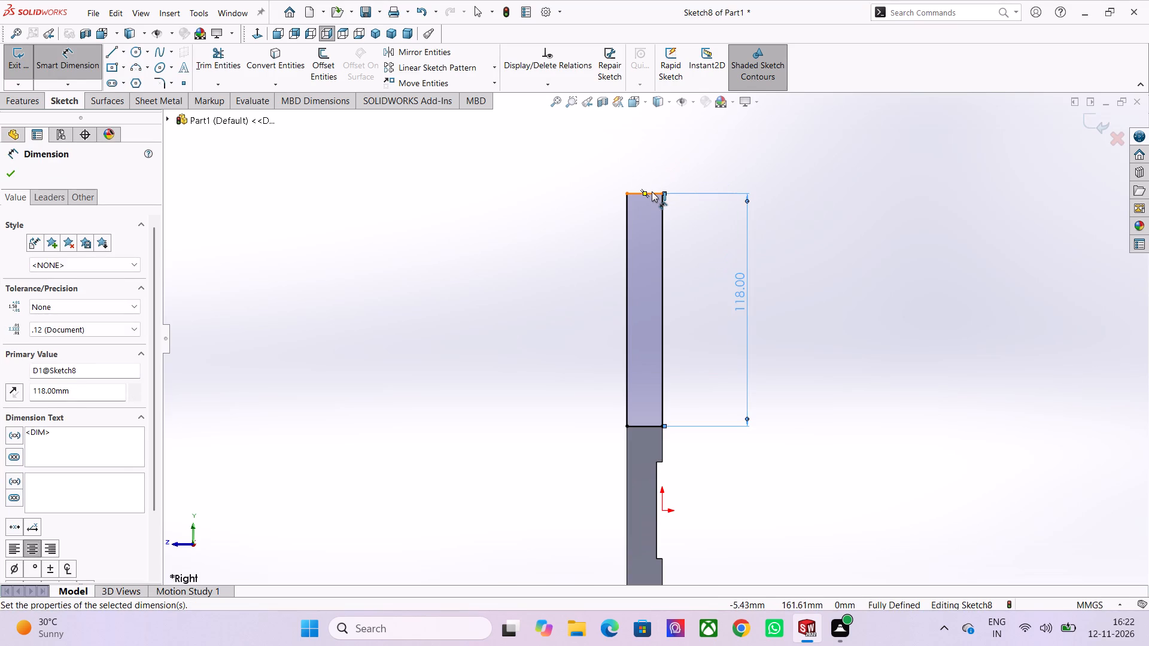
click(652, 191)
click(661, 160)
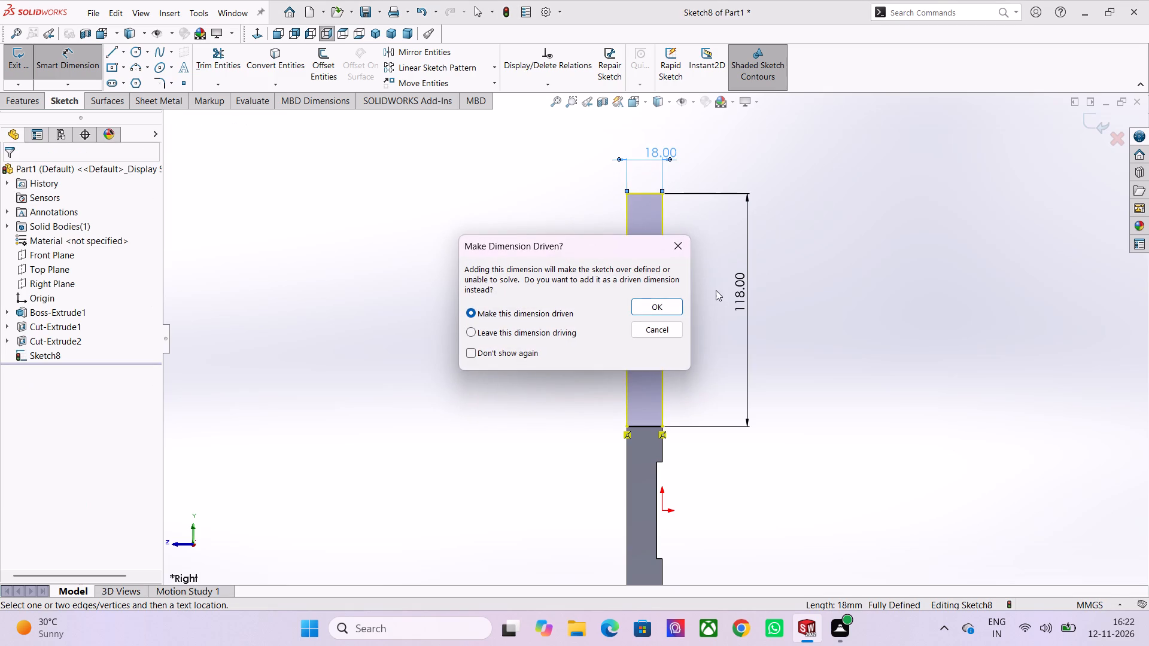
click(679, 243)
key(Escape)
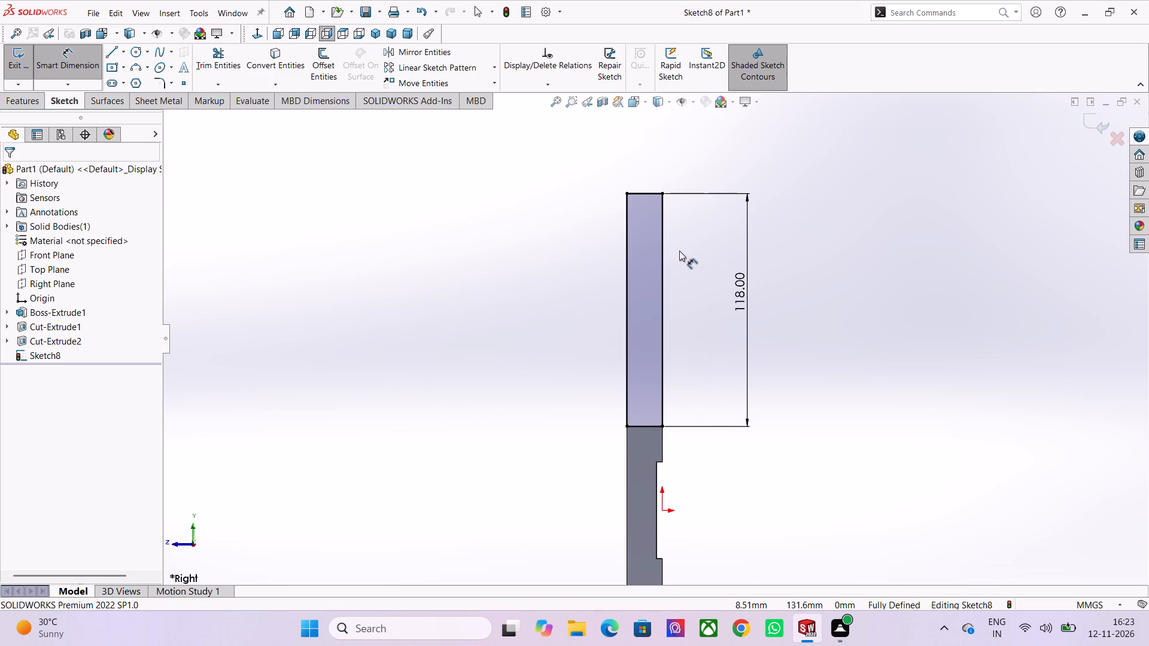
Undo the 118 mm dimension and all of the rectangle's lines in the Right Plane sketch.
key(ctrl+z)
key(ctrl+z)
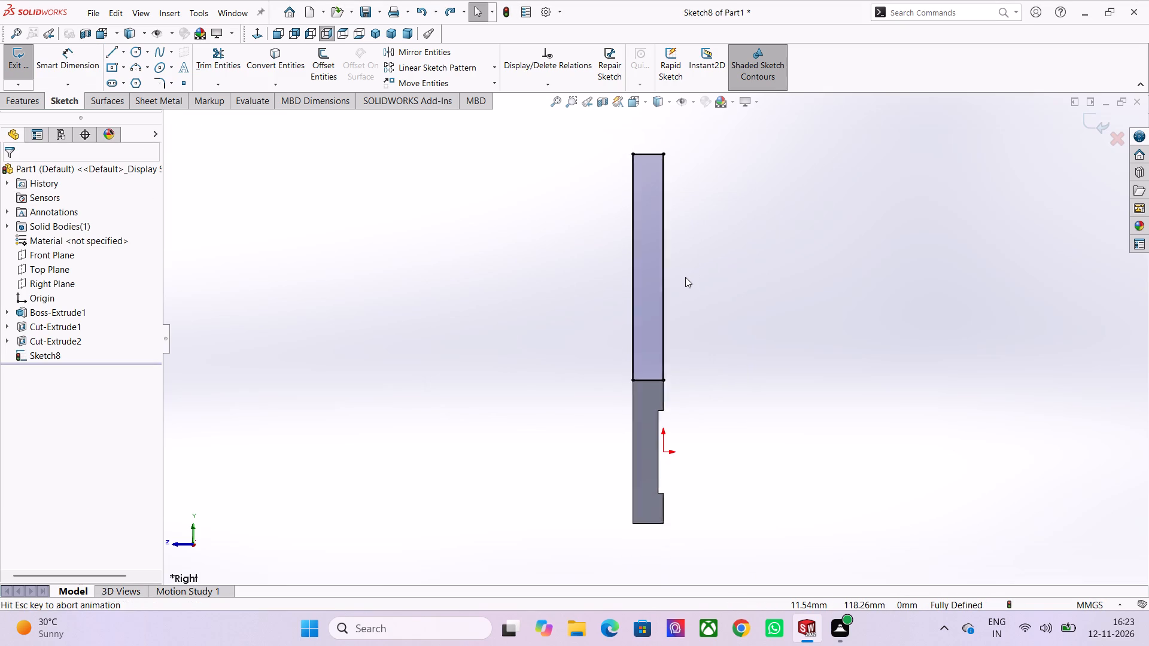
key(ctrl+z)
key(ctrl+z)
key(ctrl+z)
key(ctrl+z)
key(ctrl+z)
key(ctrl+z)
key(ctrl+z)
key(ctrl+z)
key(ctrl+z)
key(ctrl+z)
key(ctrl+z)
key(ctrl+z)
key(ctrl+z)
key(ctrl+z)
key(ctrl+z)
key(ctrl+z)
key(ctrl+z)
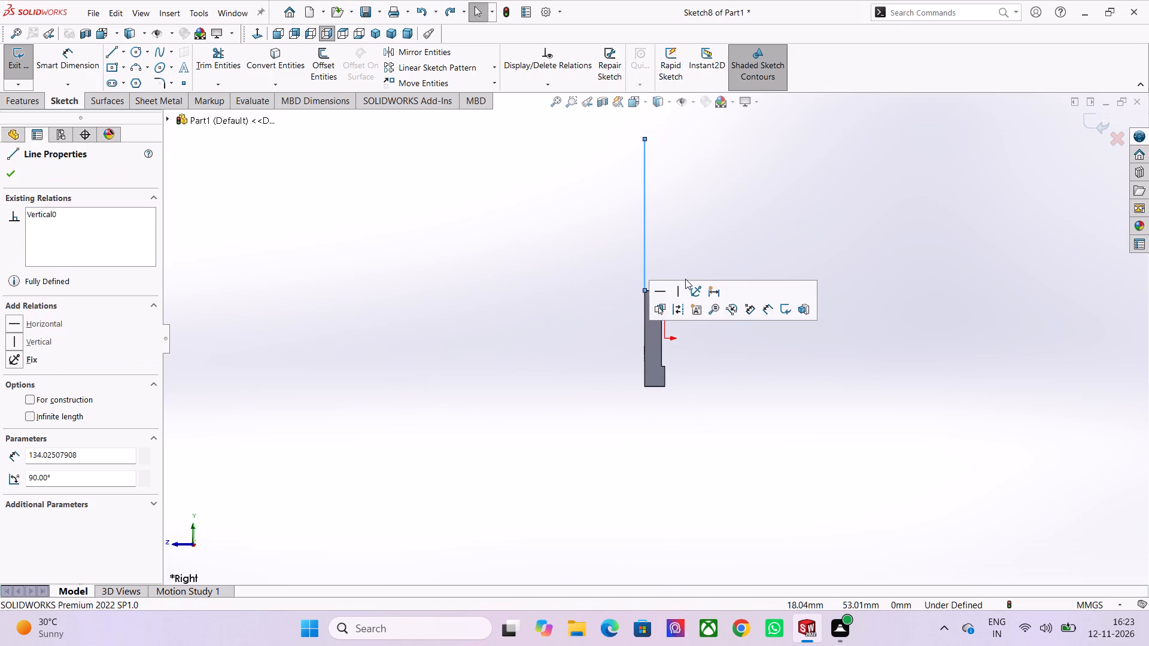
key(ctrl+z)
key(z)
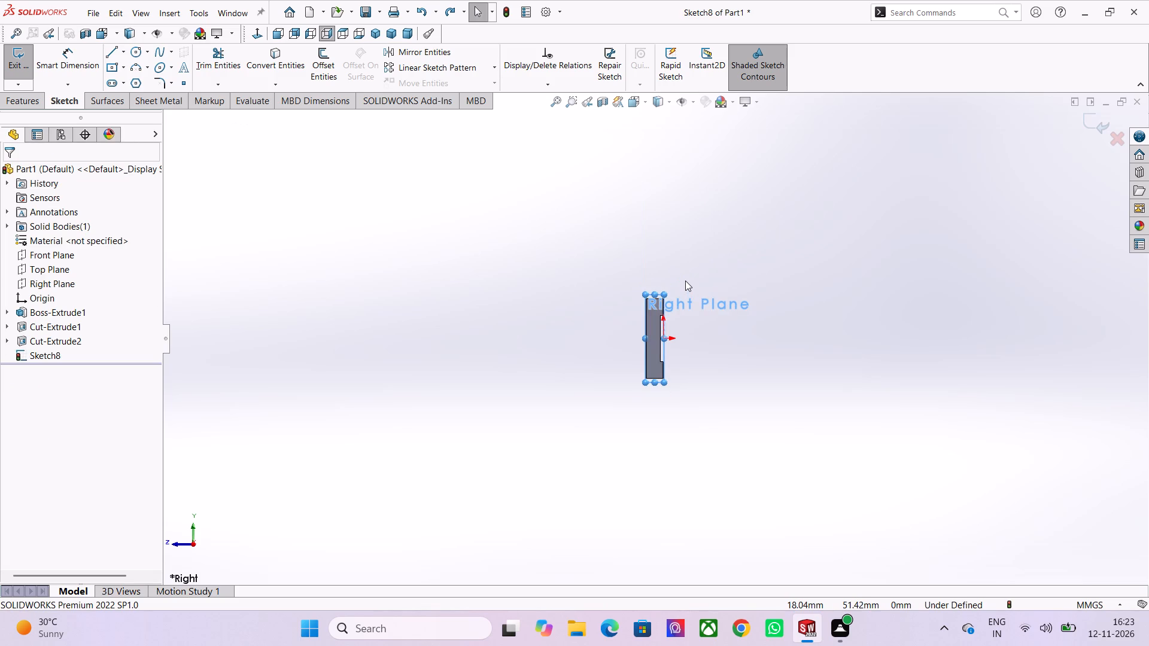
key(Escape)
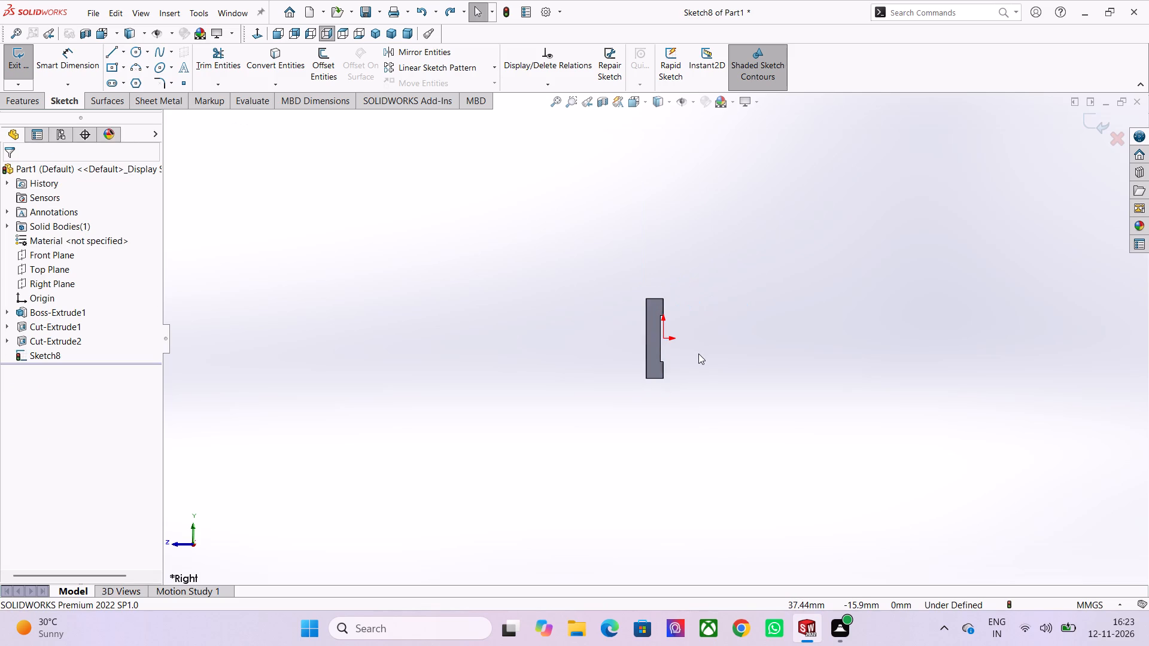
Exit the emptied Right Plane sketch.
middle_drag(705, 356, 769, 301)
click(23, 69)
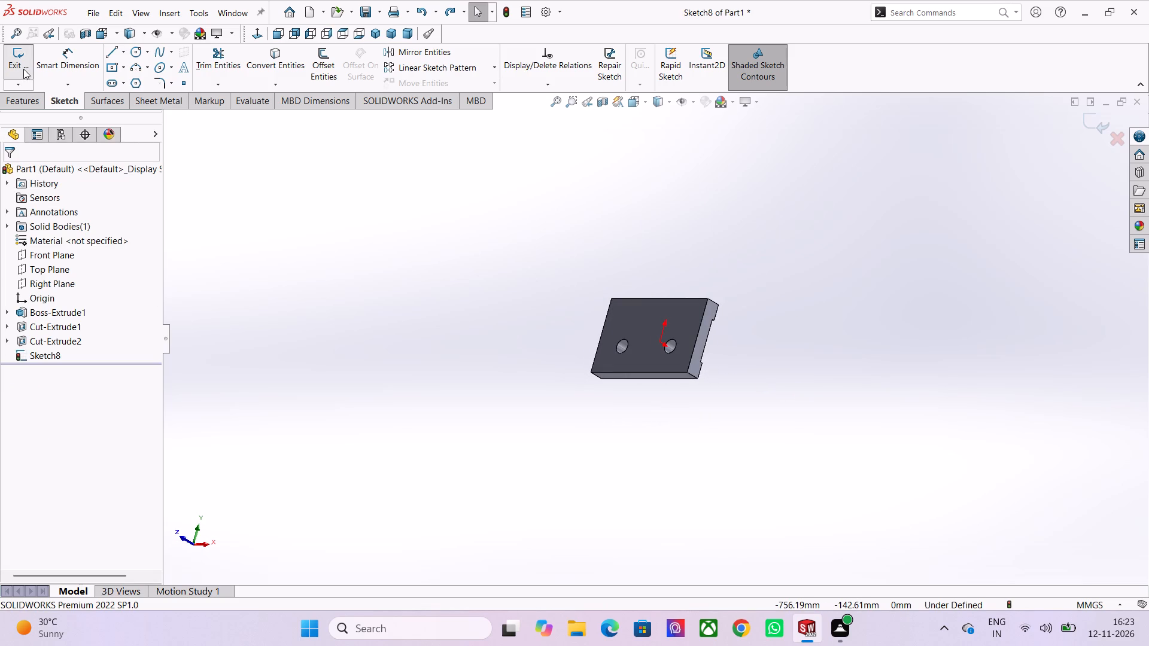
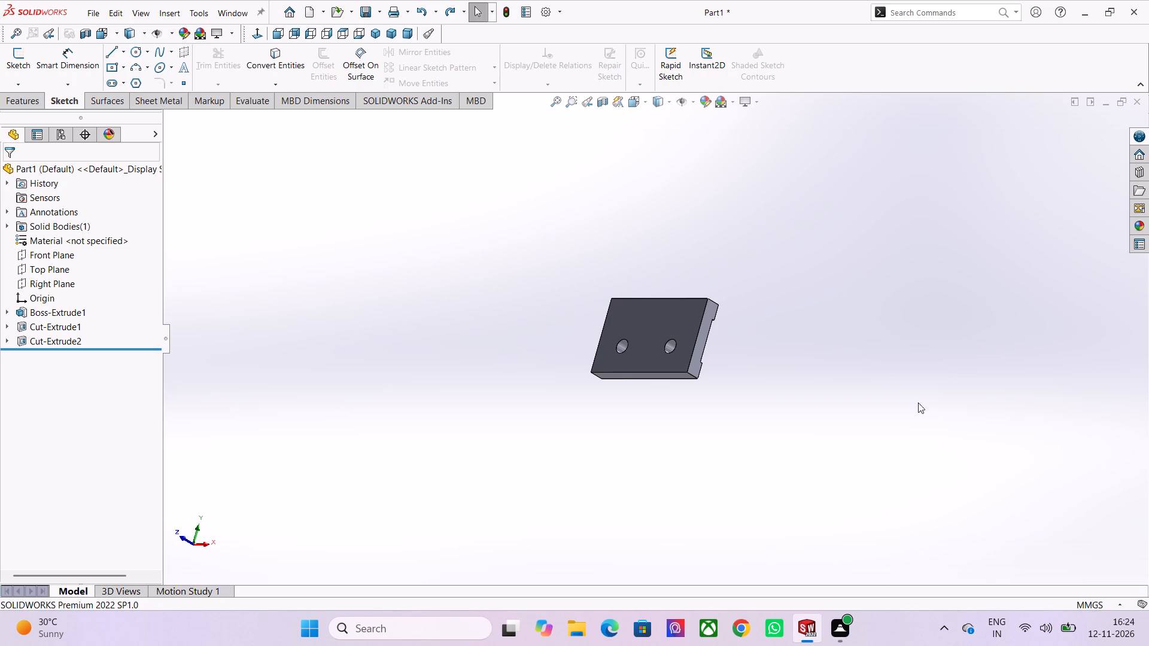
Examine the slotted block's front, back and side faces from several angles to choose the plane for the next sketch.
scroll(506, 205, up, 2)
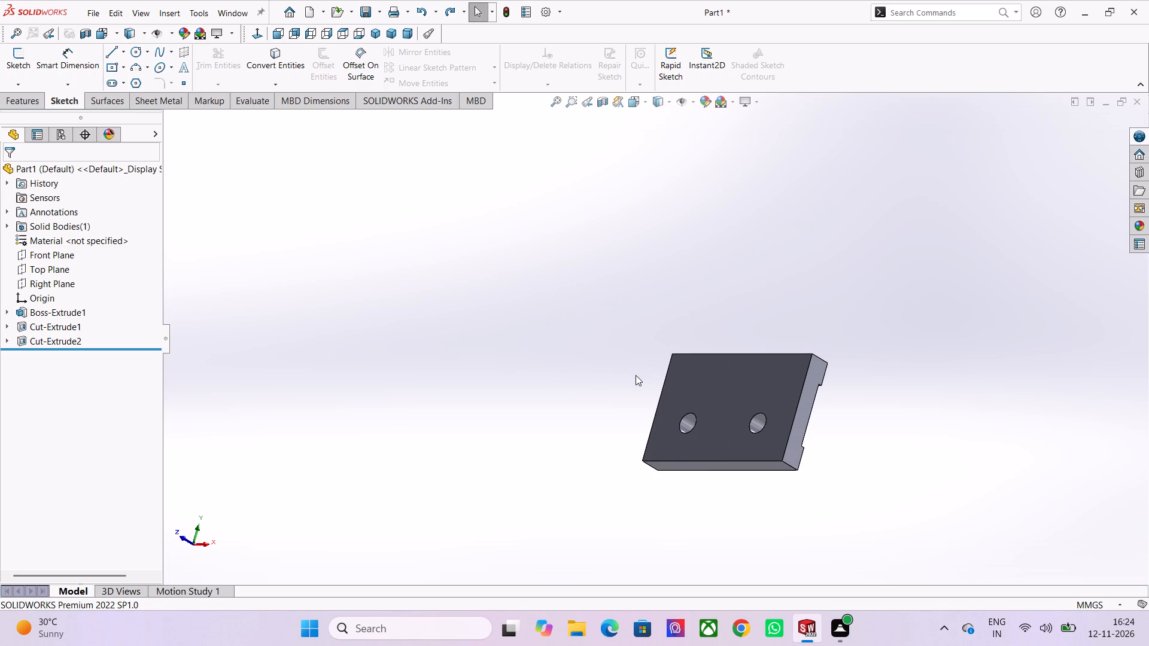
middle_drag(672, 385, 840, 436)
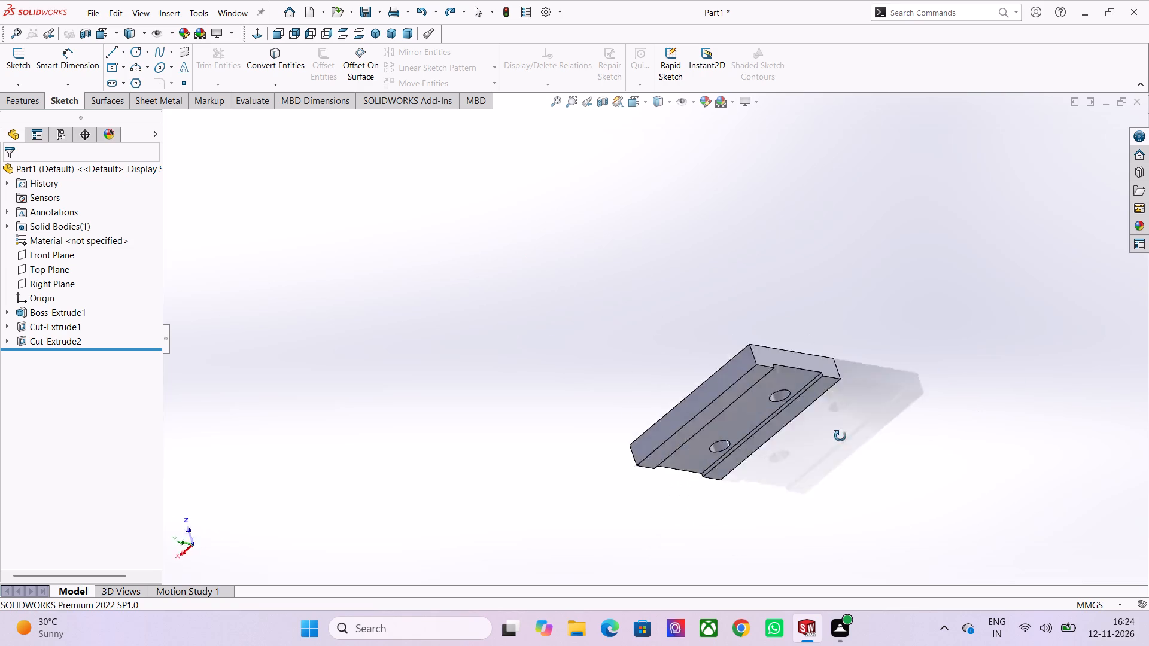
middle_drag(840, 436, 857, 543)
middle_drag(858, 543, 885, 537)
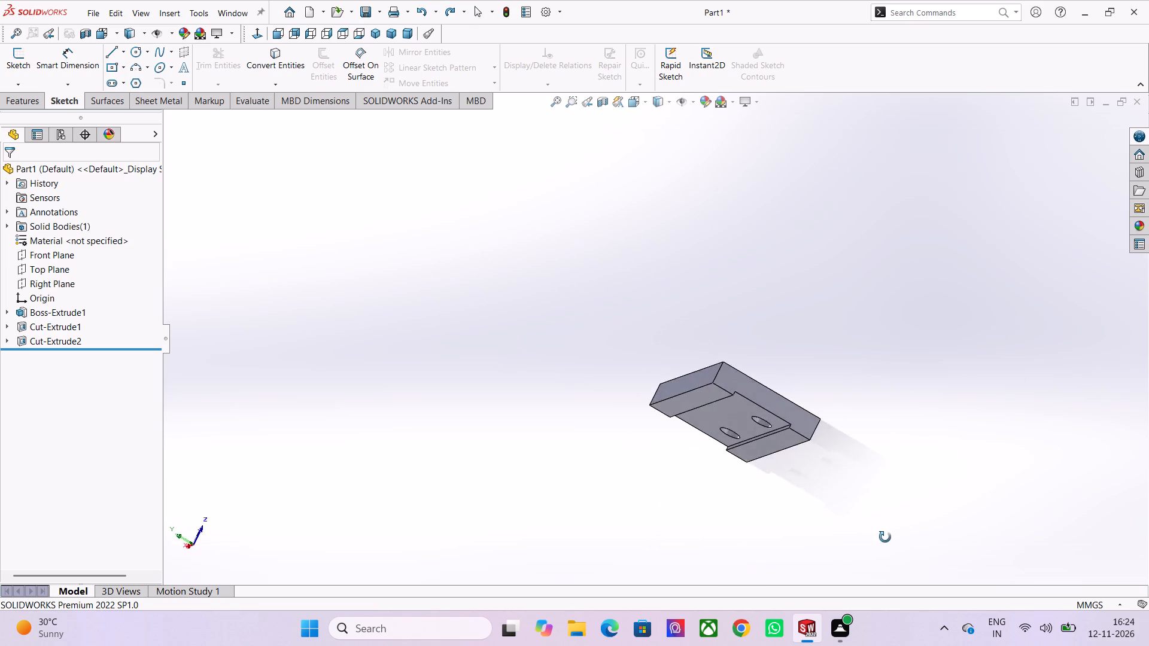
middle_drag(885, 537, 797, 574)
middle_drag(800, 575, 630, 419)
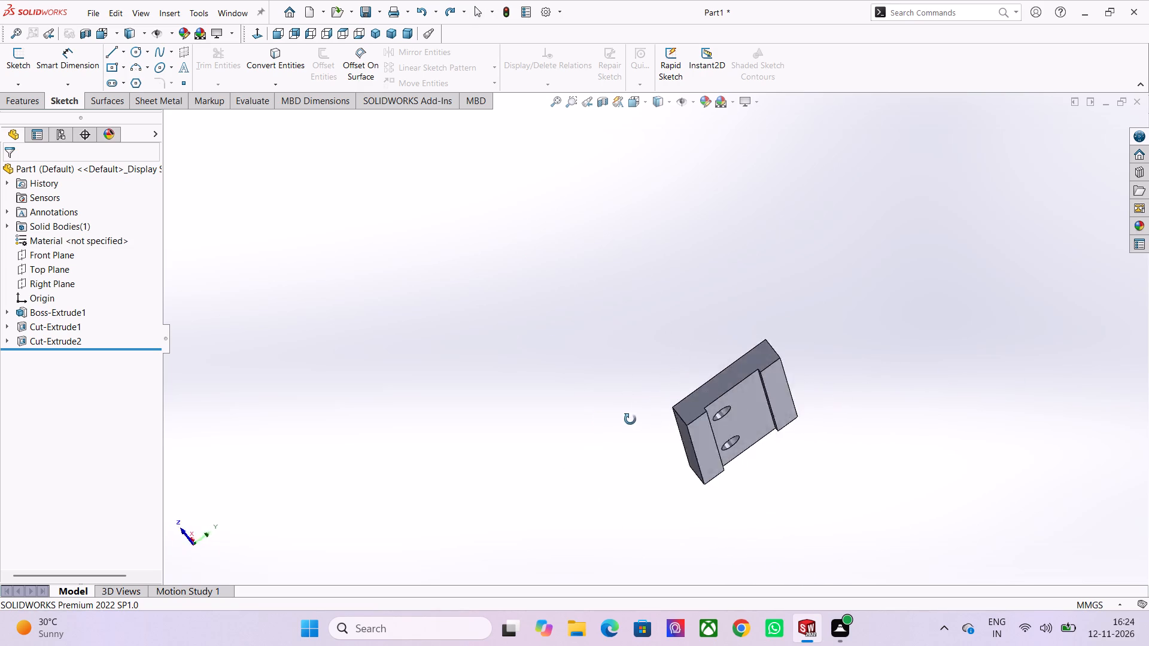
middle_drag(630, 419, 885, 492)
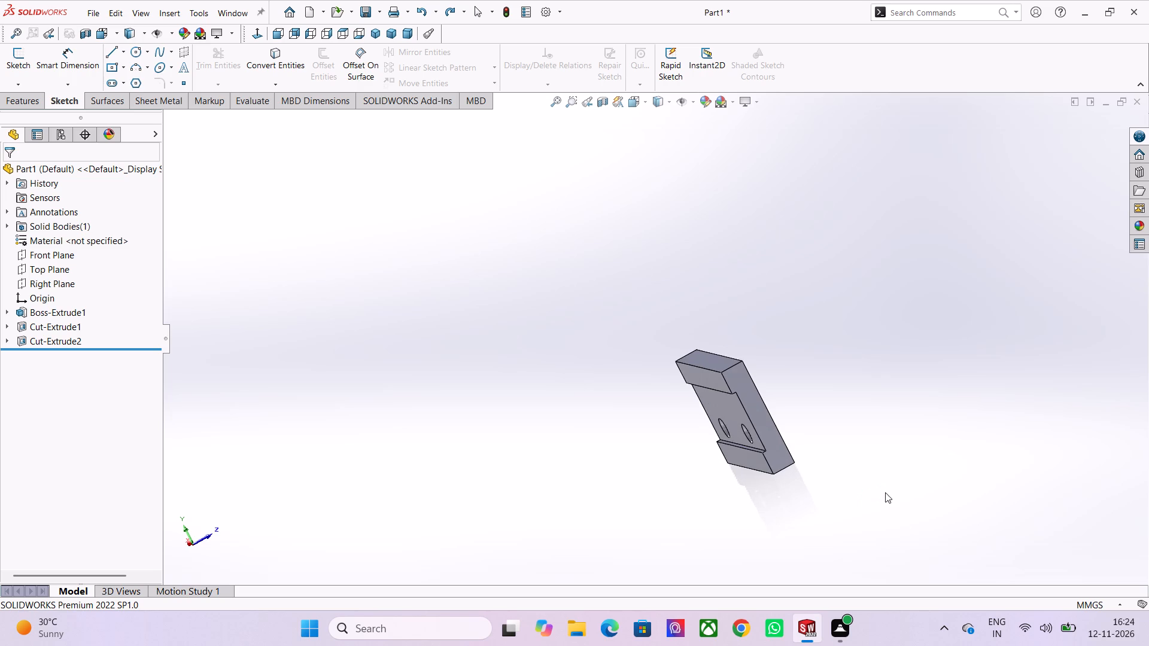
middle_drag(881, 491, 829, 462)
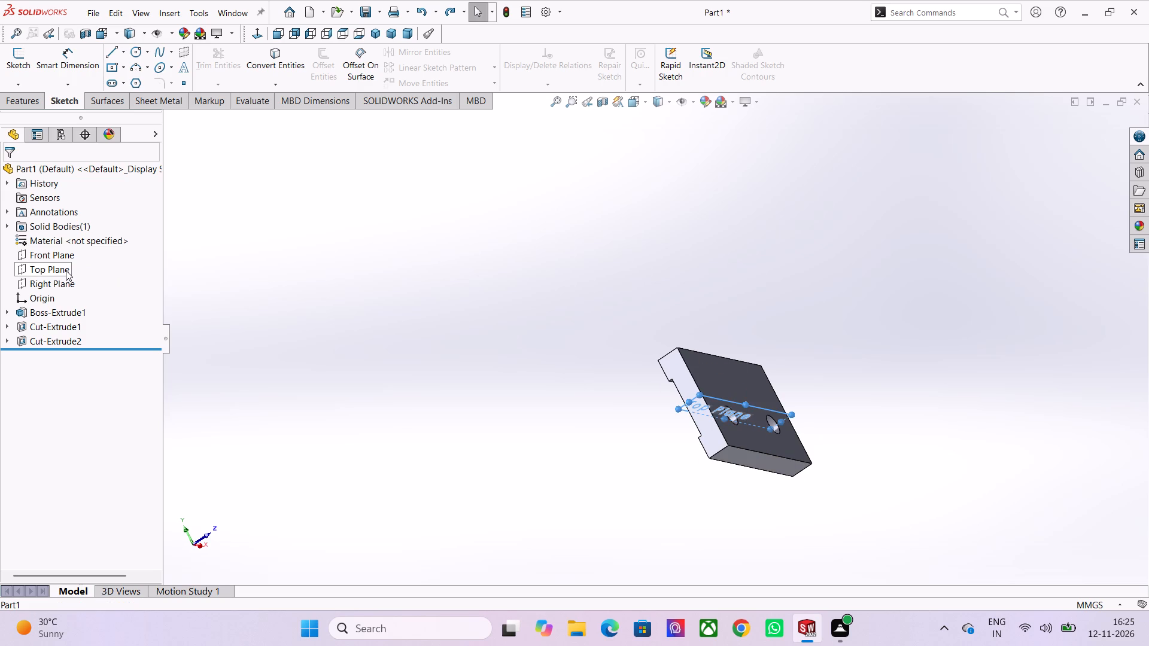
Start a new sketch on the Top Plane and orient the view normal to it.
click(74, 251)
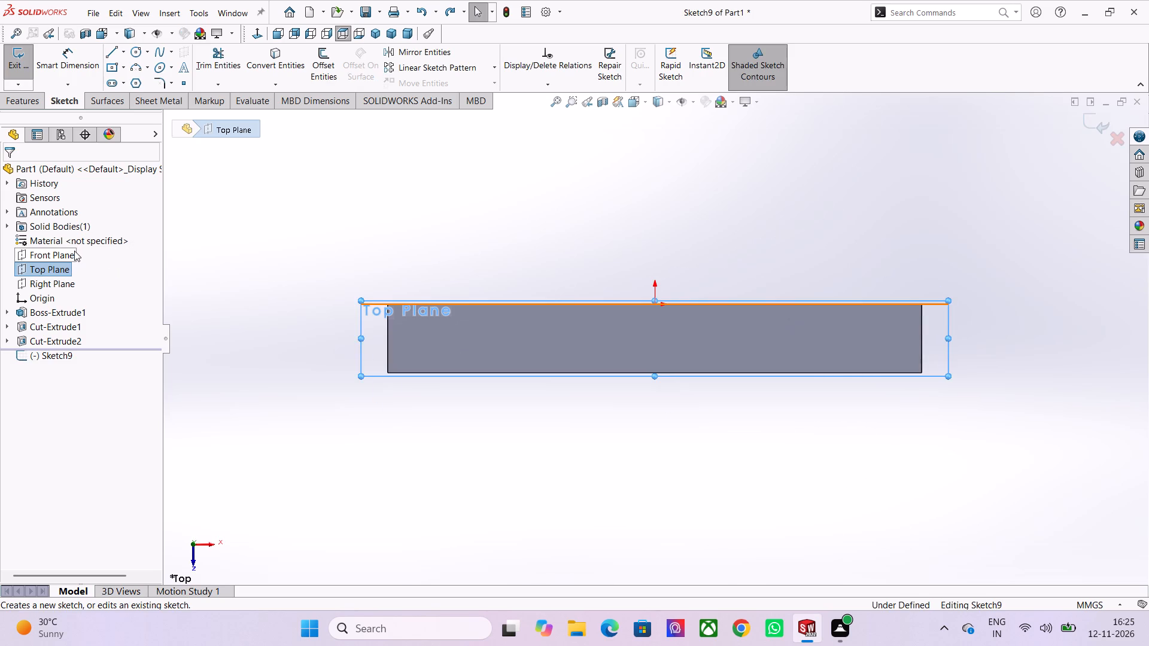
click(260, 33)
Examine how the Top Plane sketch lies relative to the block's slot, holes and outer faces.
scroll(364, 83, down, 2)
scroll(428, 248, down, 1)
middle_drag(548, 294, 576, 303)
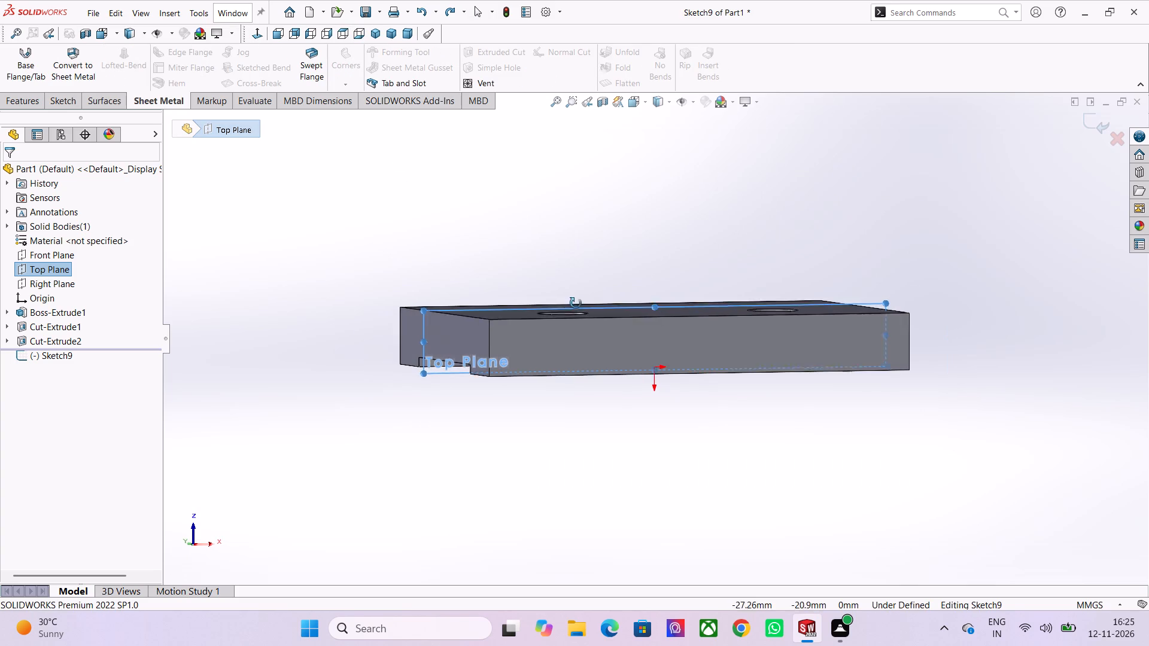
middle_drag(576, 303, 577, 303)
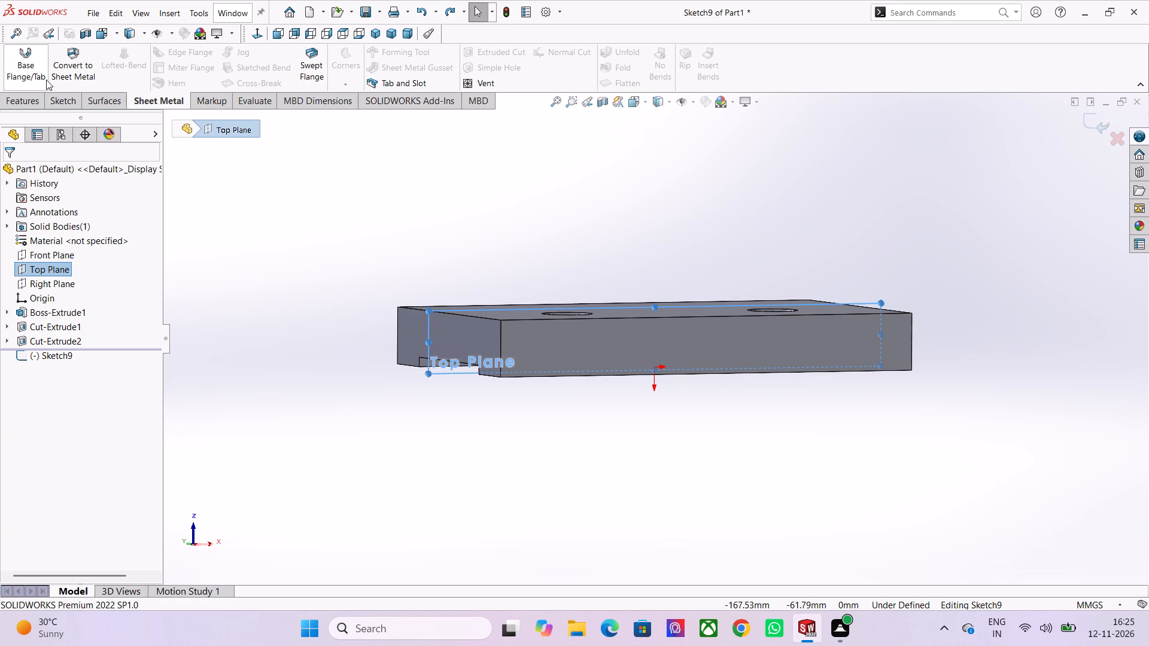
click(56, 106)
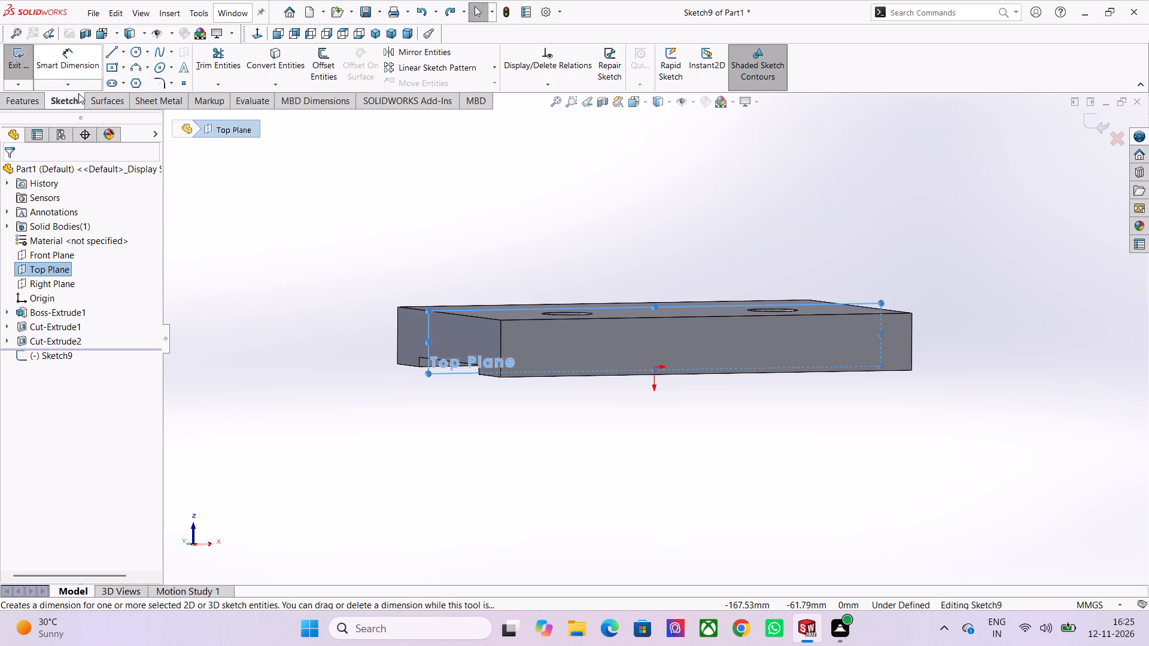
scroll(493, 271, up, 1)
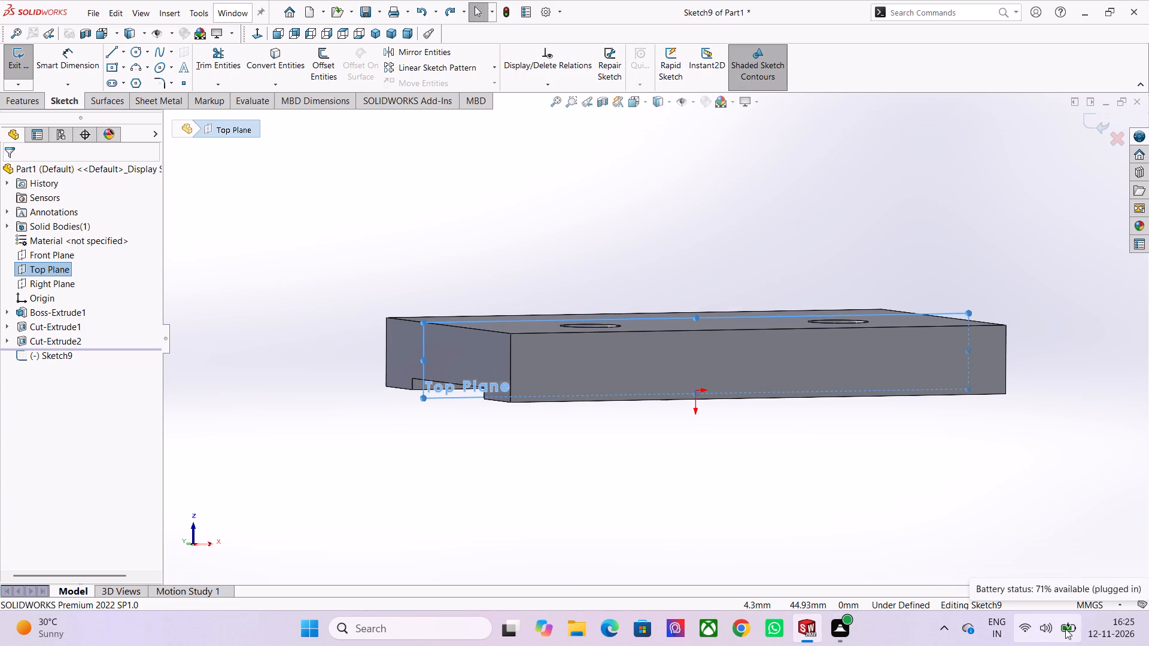
scroll(586, 379, down, 2)
middle_drag(754, 430, 625, 464)
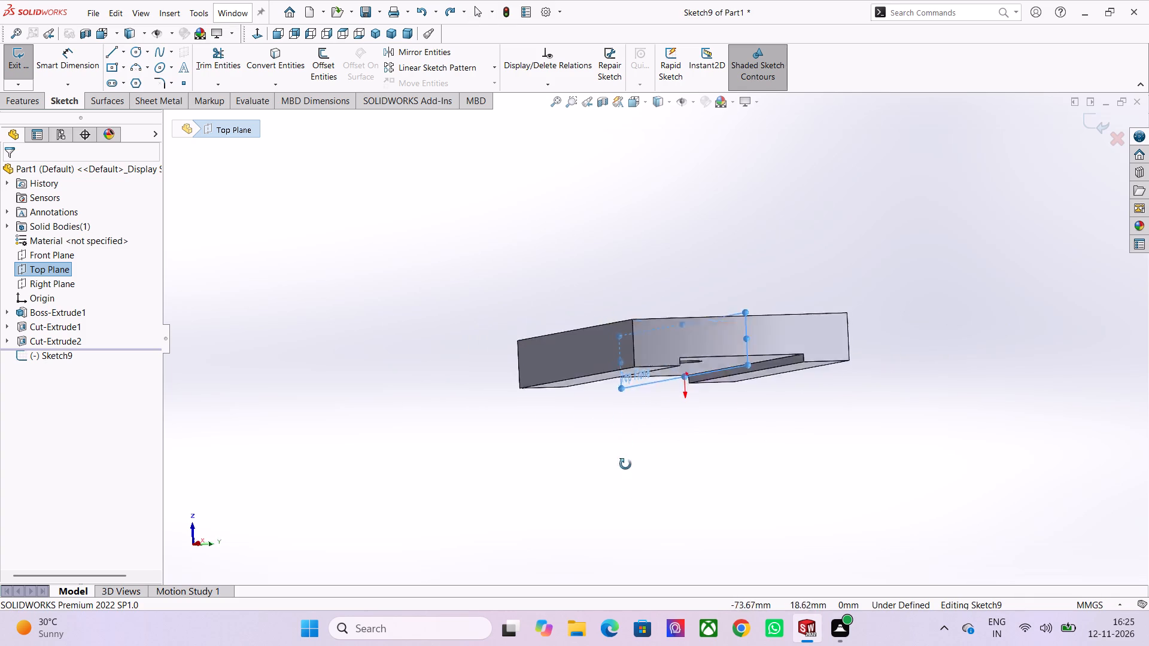
middle_drag(625, 464, 784, 611)
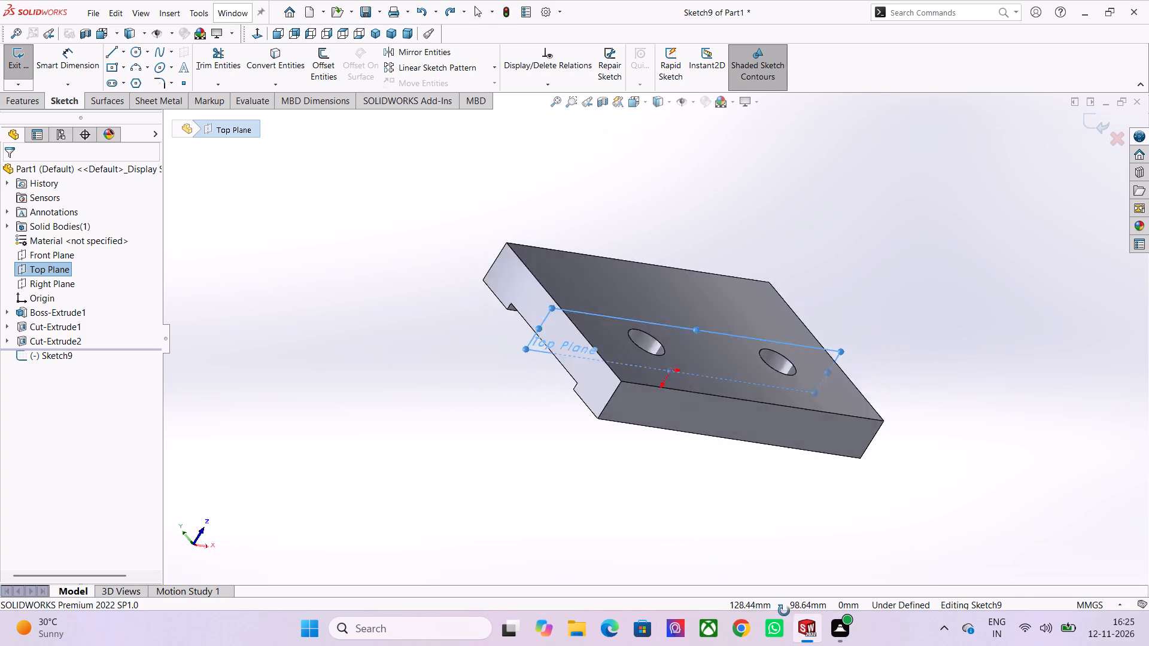
middle_drag(784, 611, 740, 554)
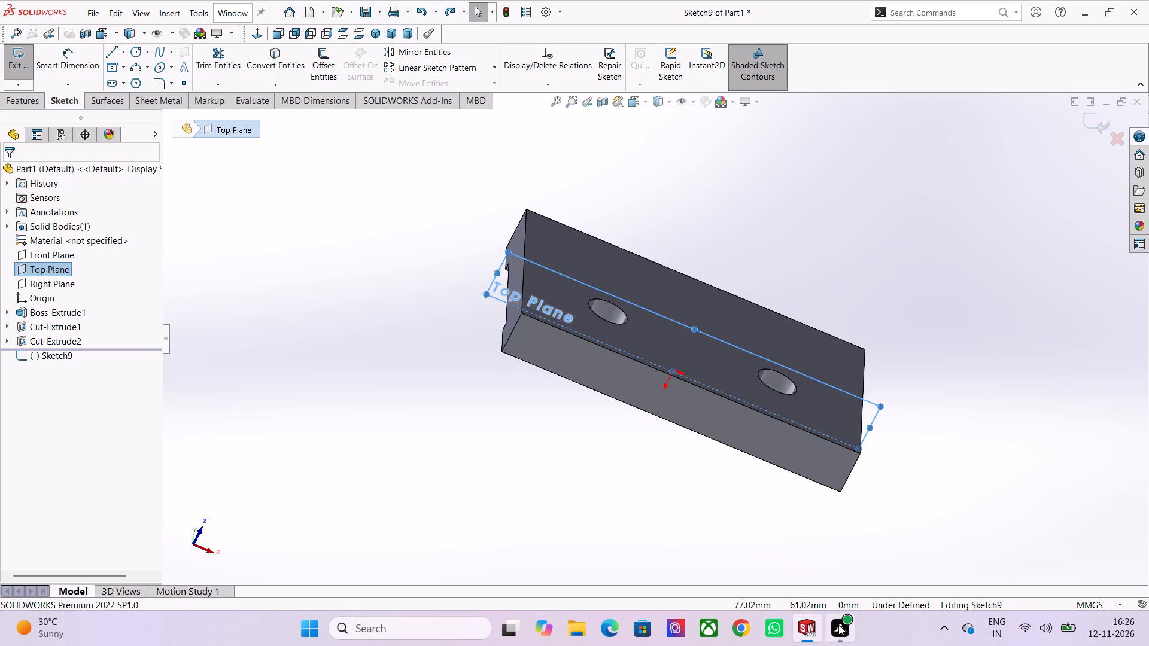
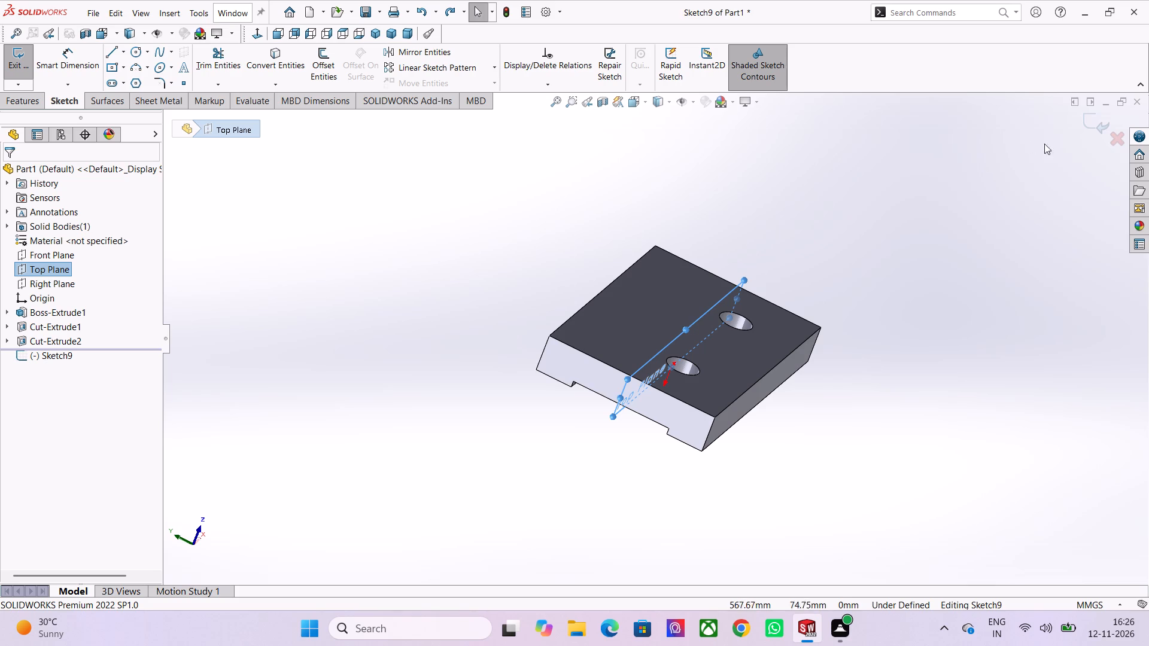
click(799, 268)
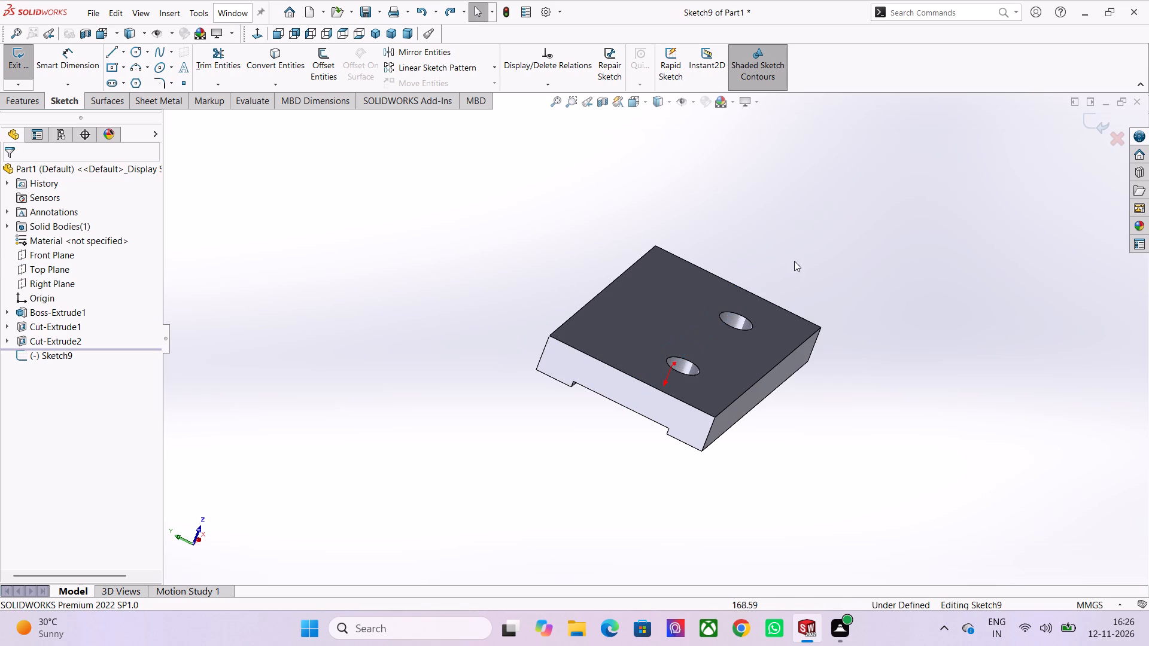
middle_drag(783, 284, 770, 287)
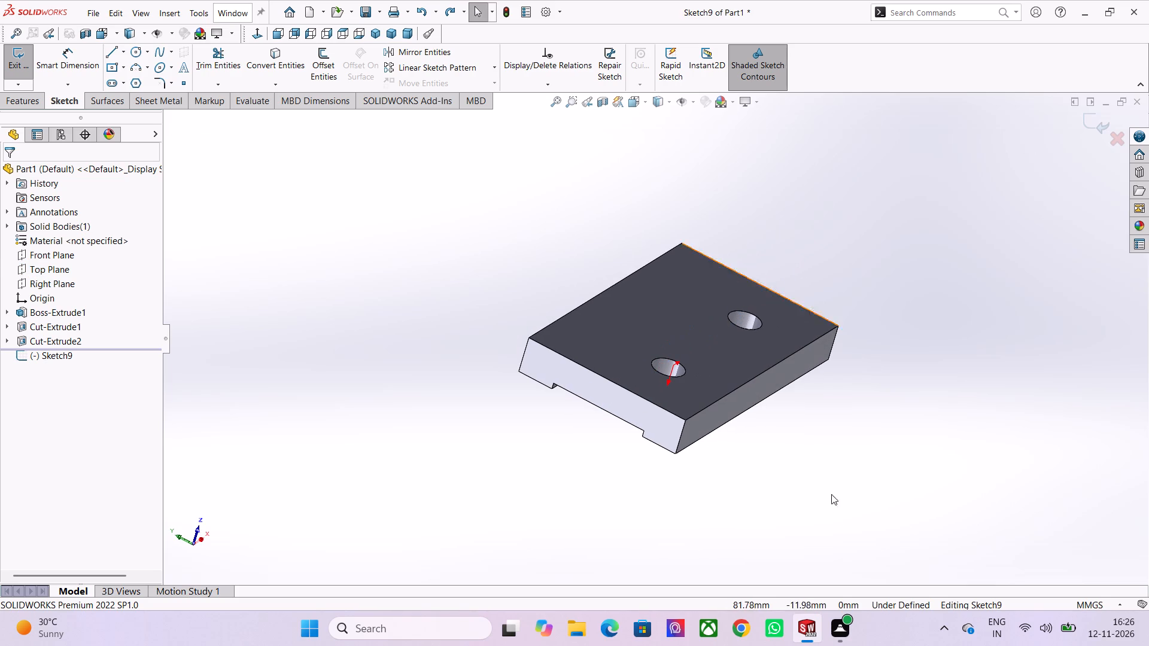
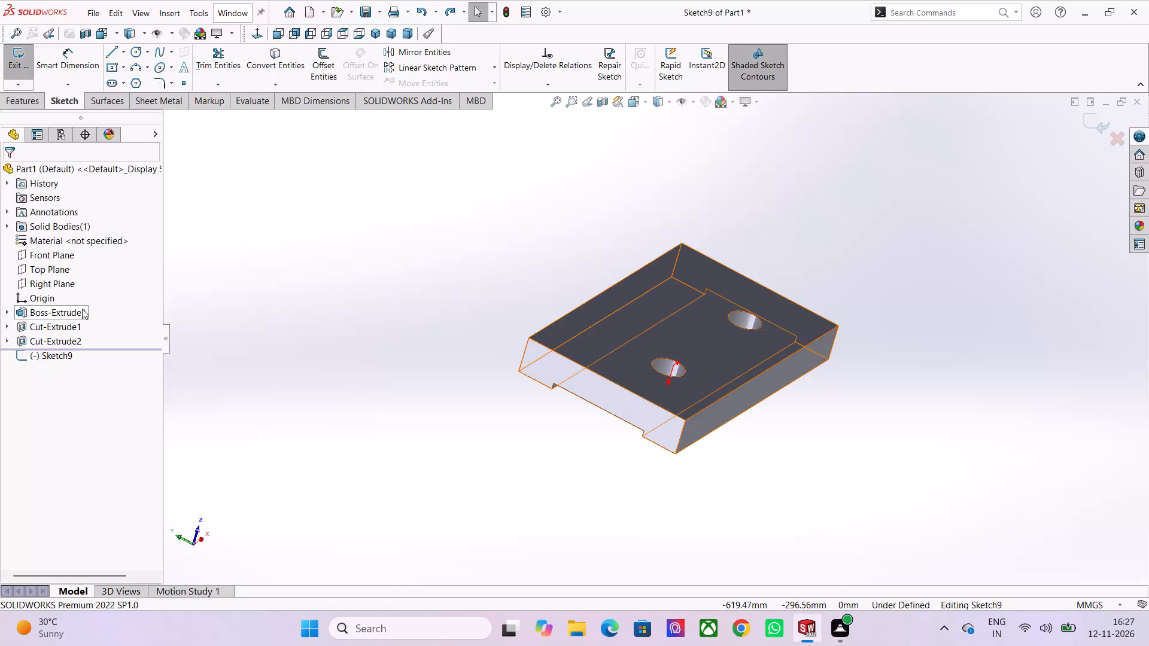
Undo all modelling, including the open sketch, both cuts, the base extrusion and its rectangle sketch, back to an empty part.
key(ctrl+z)
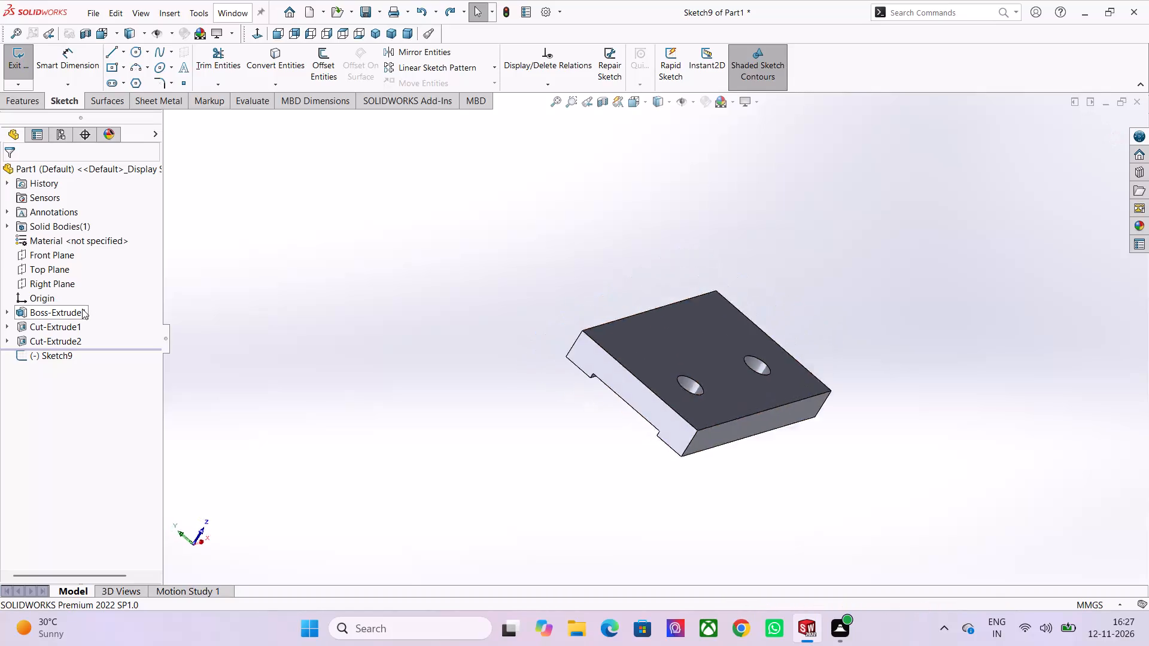
key(ctrl+z)
key(ctrl+z)
key(ctrl+z)
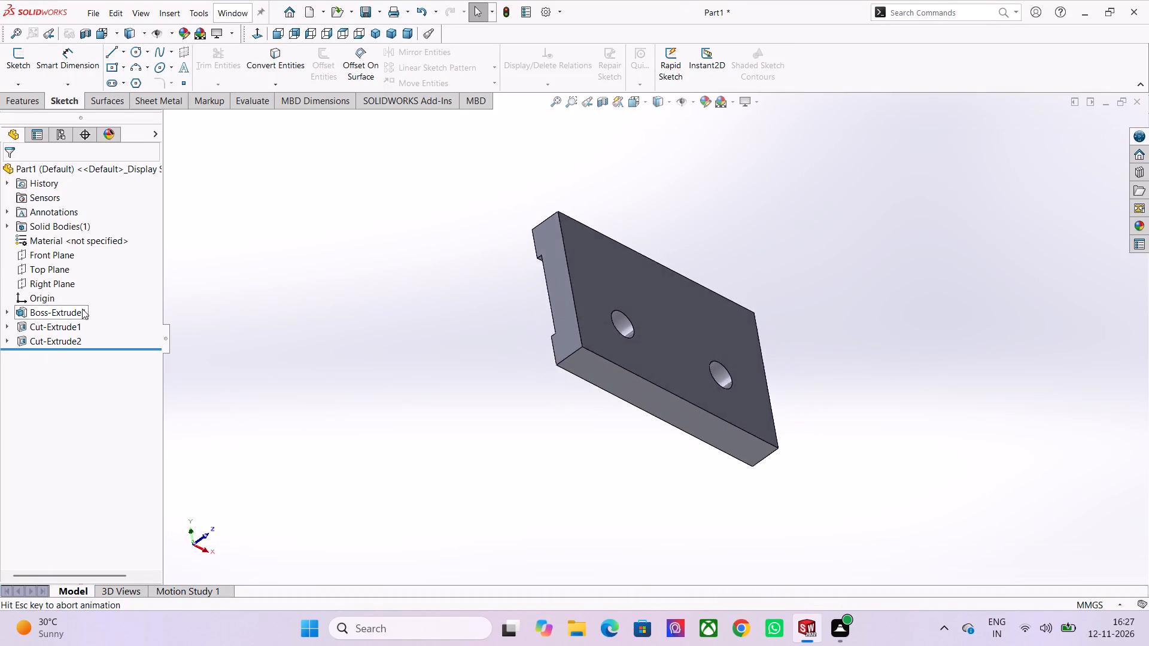
key(ctrl+z)
key(ctrl+z)
key(ctrl+z)
key(ctrl+z)
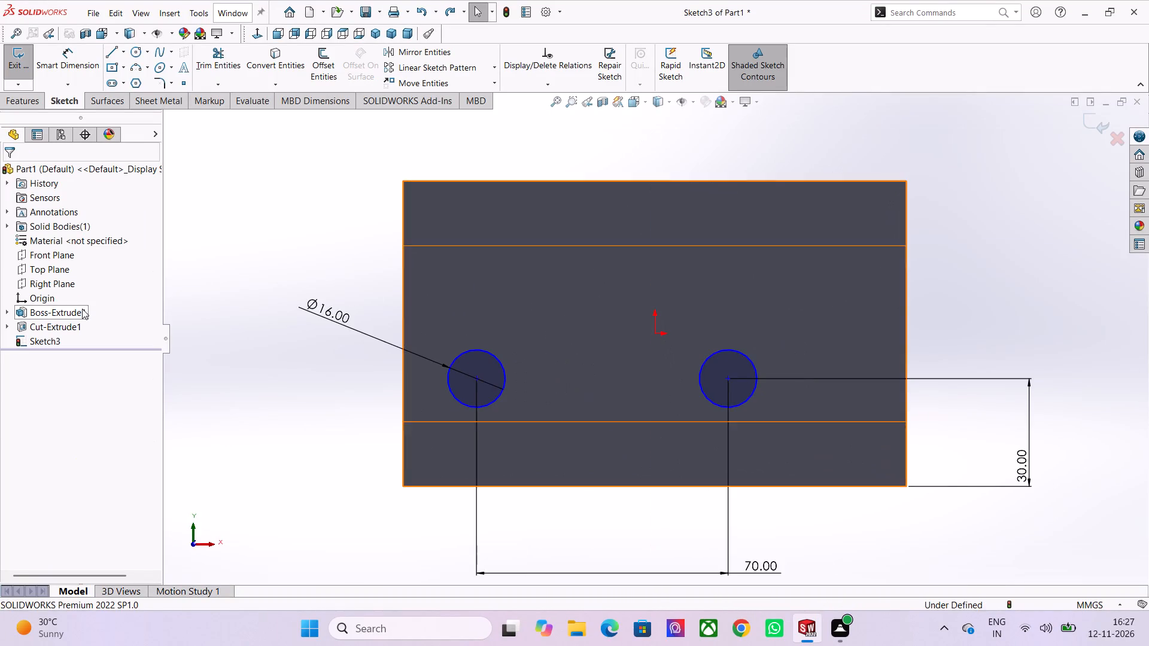
key(ctrl+z)
key(ctrl+z)
key(ctrl+z)
key(ctrl+z)
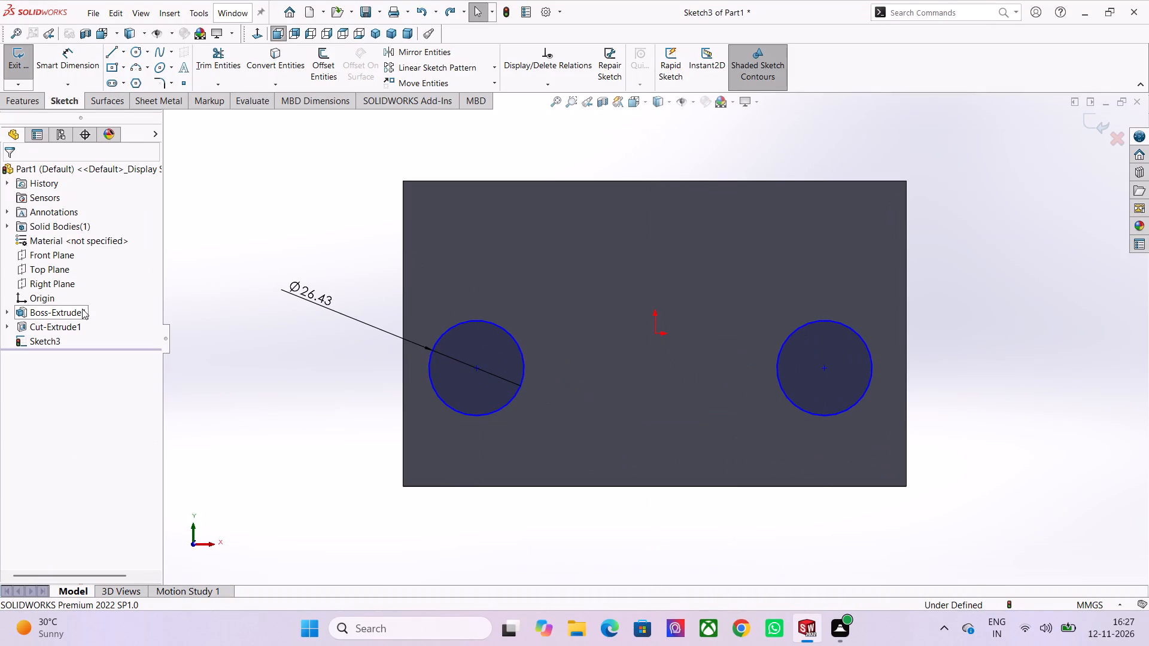
key(ctrl+z)
key(ctrl+z)
key(ctrl+z)
key(ctrl+z)
key(ctrl+z)
key(ctrl+z)
key(ctrl+z)
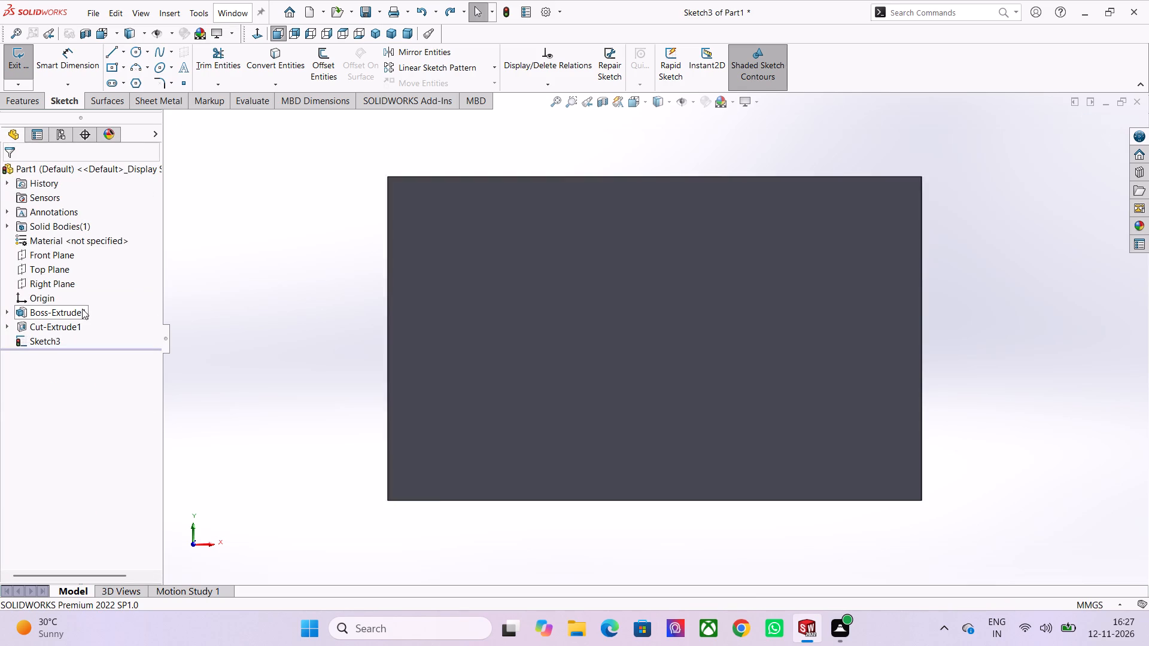
key(ctrl+z)
key(ctrl+z)
key(ctrl+z)
key(ctrl+z)
key(ctrl+z)
key(ctrl+z)
key(ctrl+z)
key(ctrl+z)
key(ctrl+z)
key(ctrl+z)
key(ctrl+z)
key(ctrl+z)
key(ctrl+z)
key(ctrl+z)
key(ctrl+z)
key(ctrl+z)
key(ctrl+z)
key(ctrl+z)
key(ctrl+z)
key(ctrl+z)
key(ctrl+z)
key(ctrl+z)
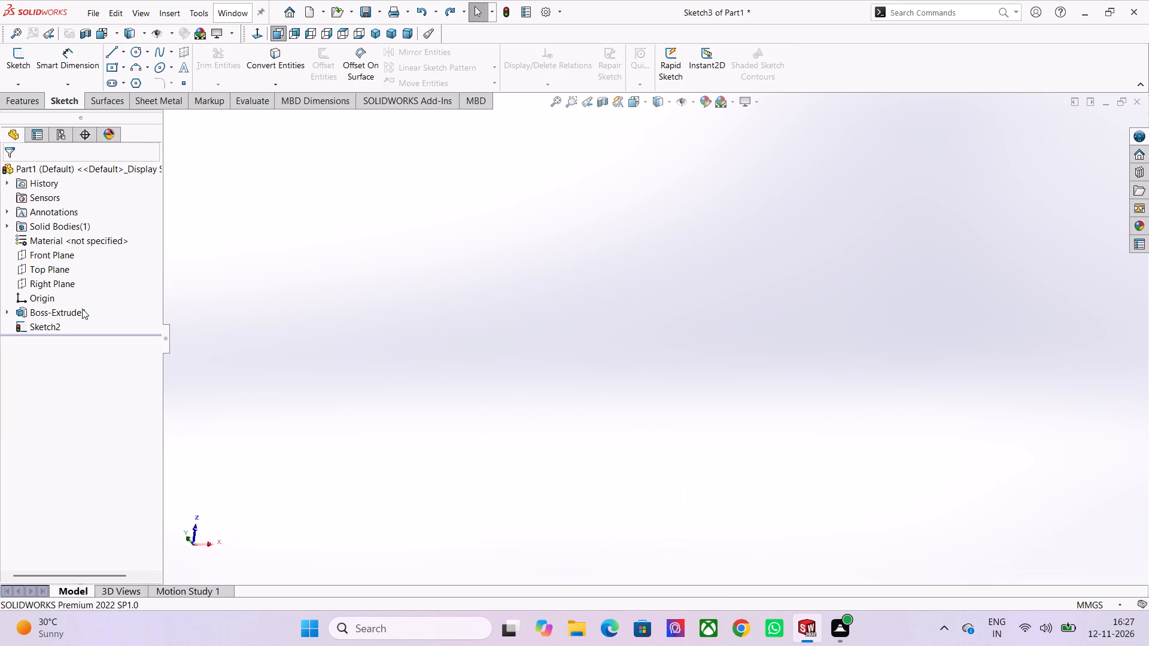
key(ctrl+z)
key(ctrl+z)
key(ctrl+z)
key(ctrl+z)
key(ctrl+z)
key(ctrl+z)
key(ctrl+z)
key(ctrl+z)
key(ctrl+z)
key(ctrl+z)
key(ctrl+z)
key(ctrl+z)
key(ctrl+z)
key(ctrl+z)
key(ctrl+z)
key(ctrl+z)
key(ctrl+z)
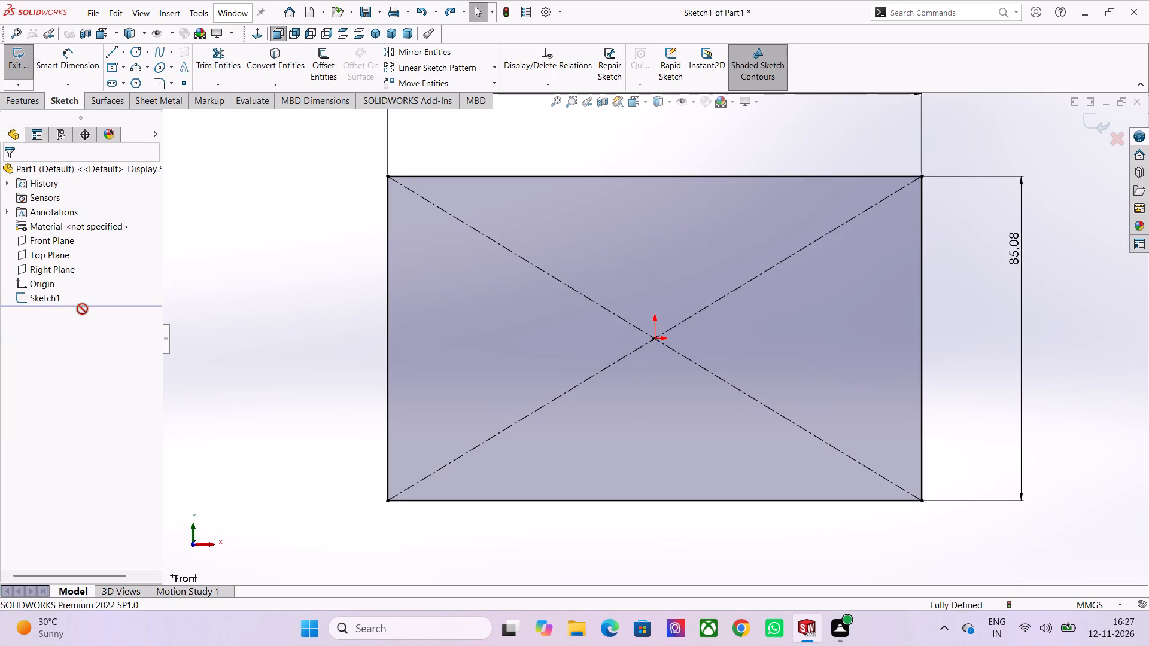
key(ctrl+z)
key(ctrl+z)
key(ctrl+z)
key(ctrl+z)
key(ctrl+z)
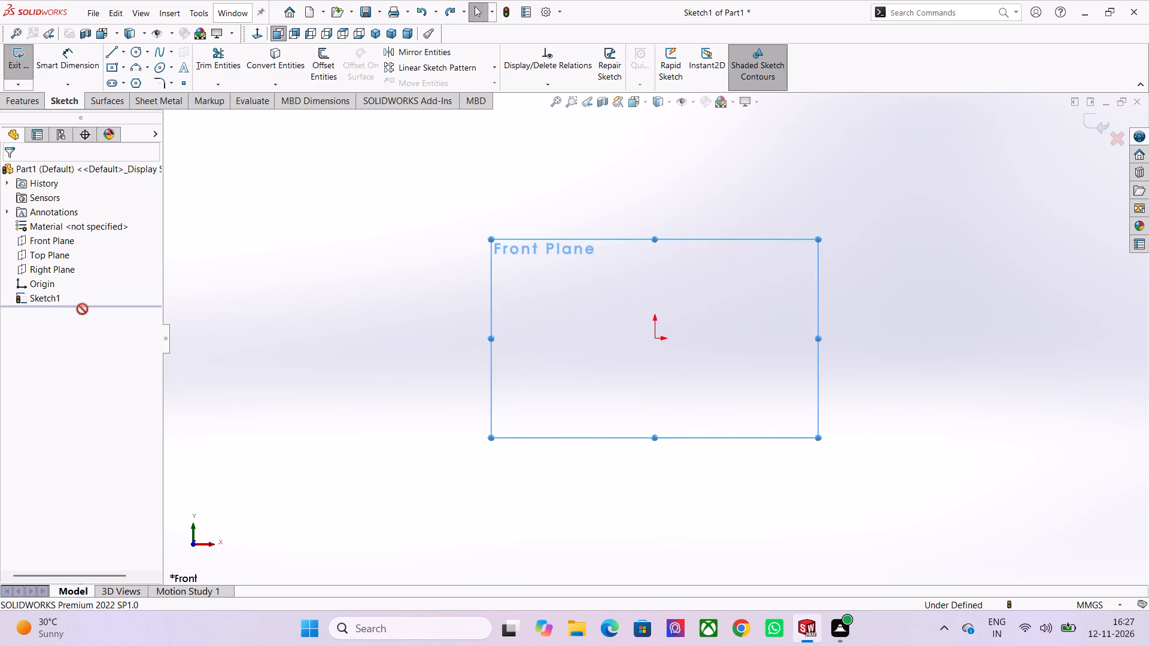
key(ctrl+z)
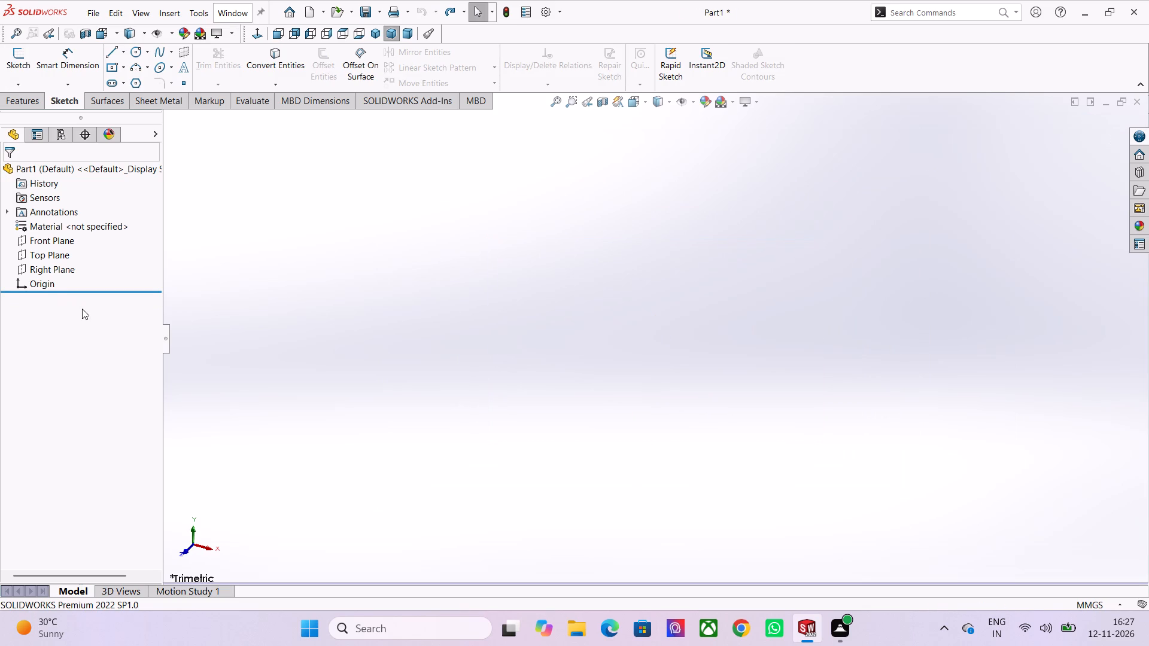
On the Front Plane, sketch two concentric circles centred on the origin with radii of about 60 mm and 36 mm.
click(65, 238)
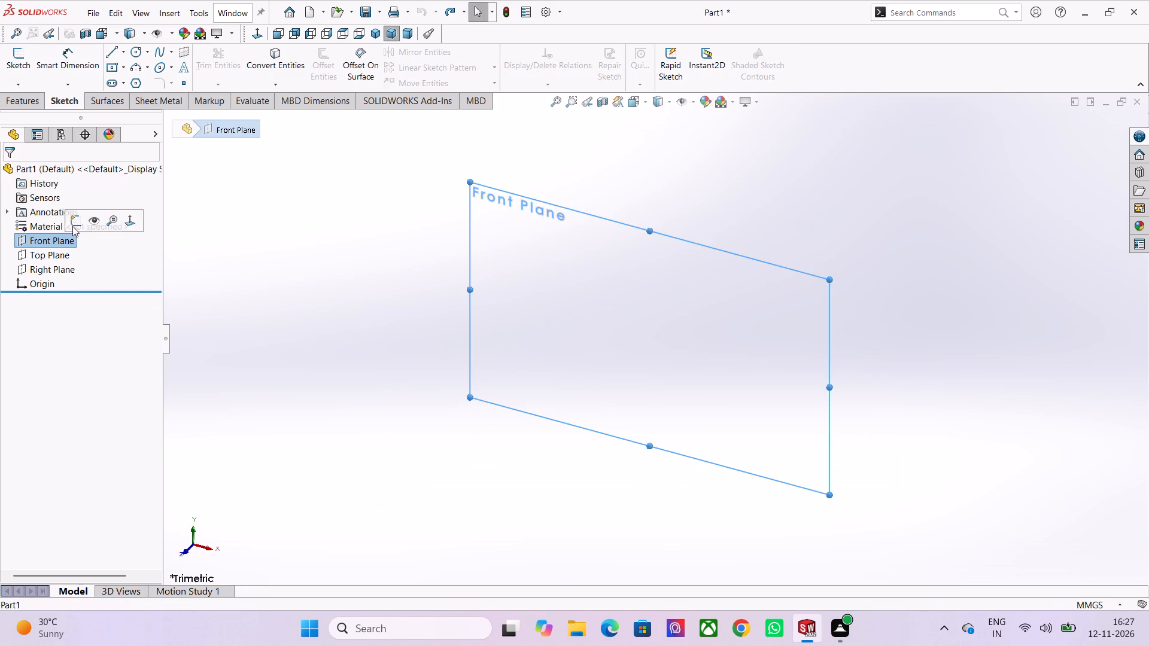
click(76, 220)
scroll(770, 288, down, 2)
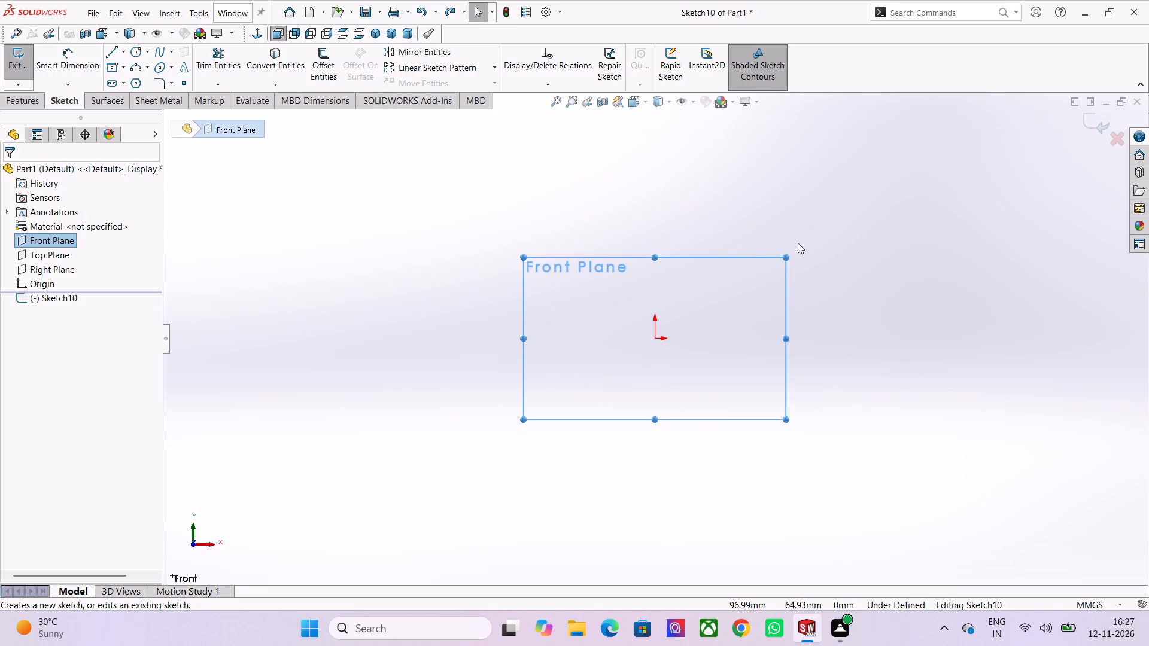
scroll(759, 269, up, 2)
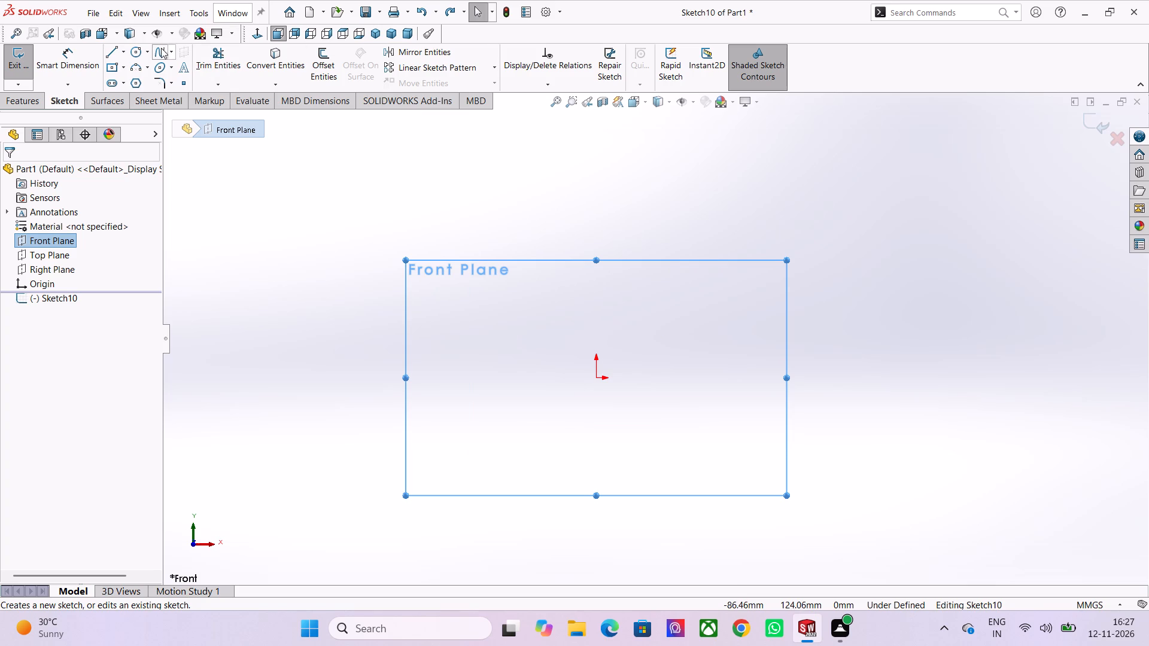
click(130, 50)
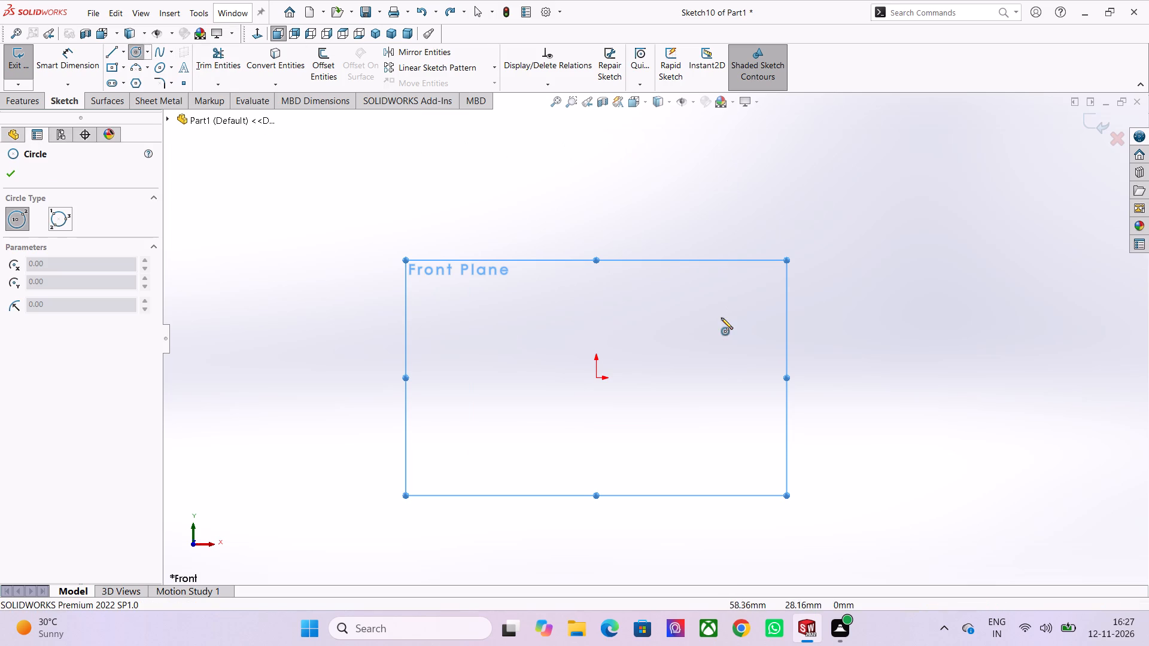
click(595, 377)
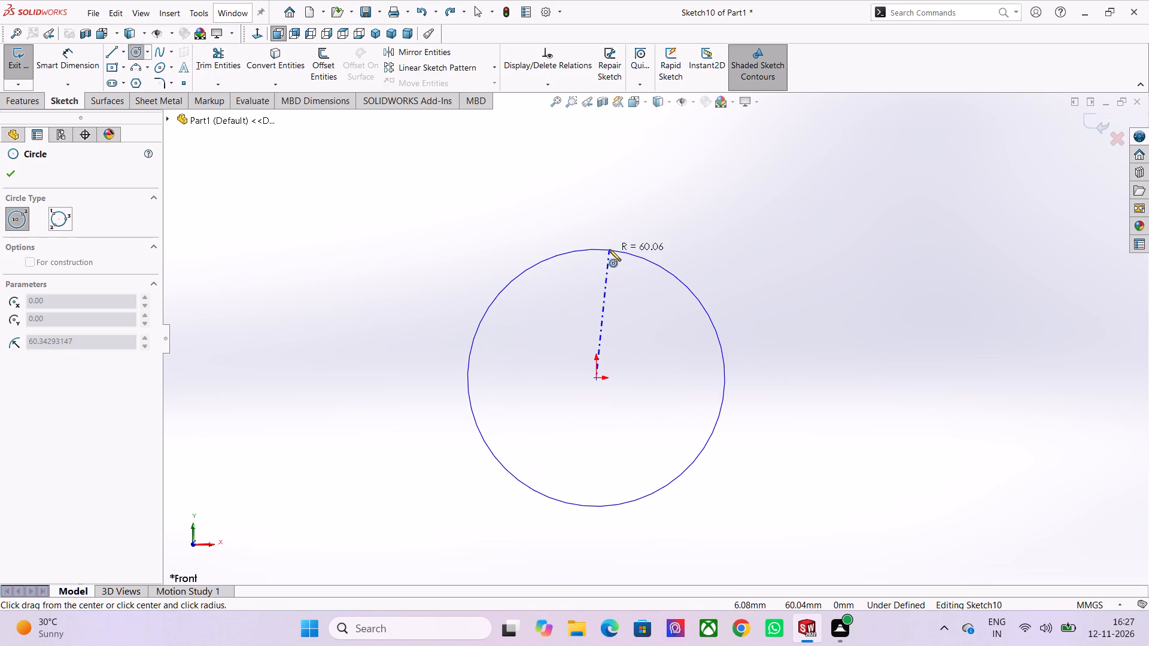
click(609, 249)
click(595, 377)
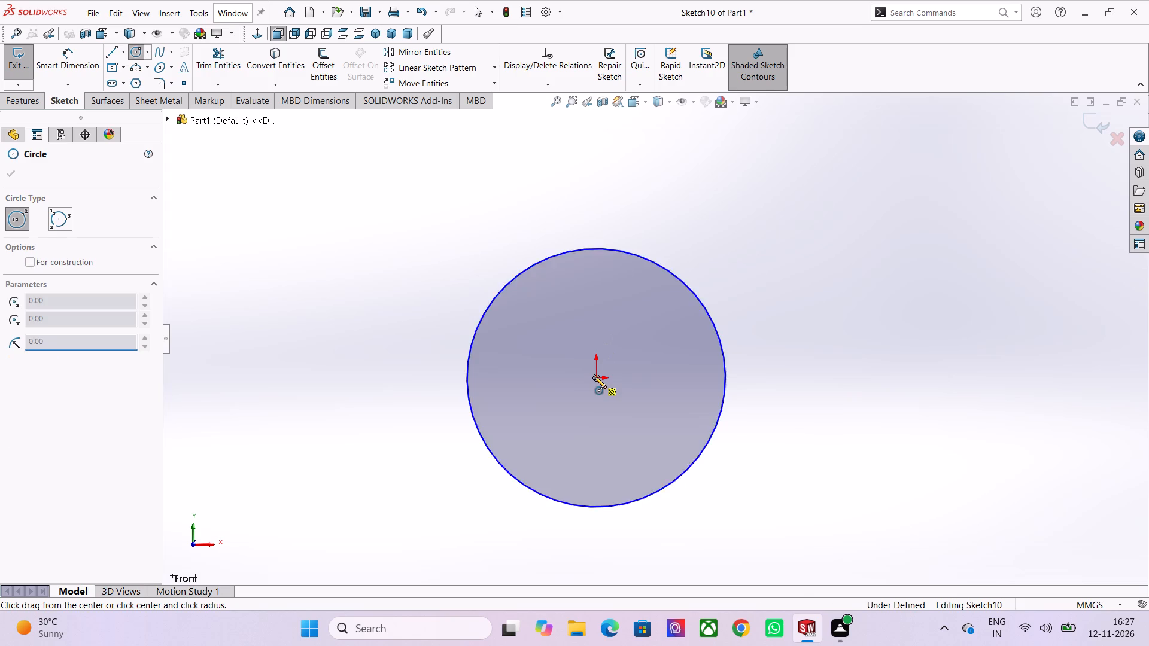
click(602, 301)
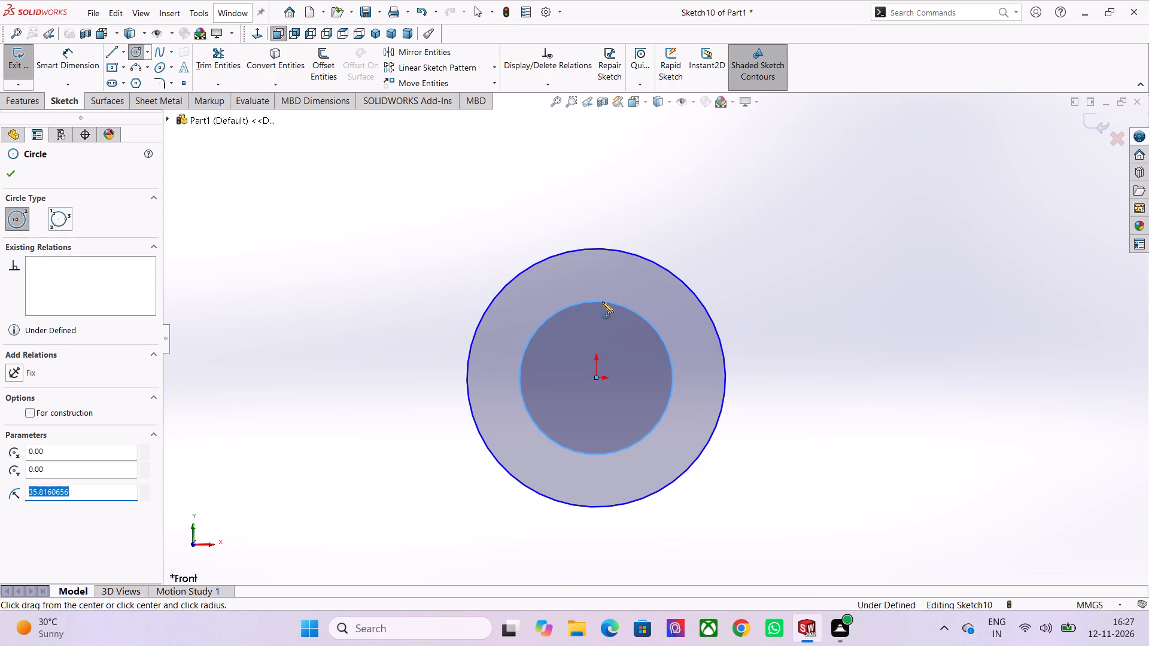
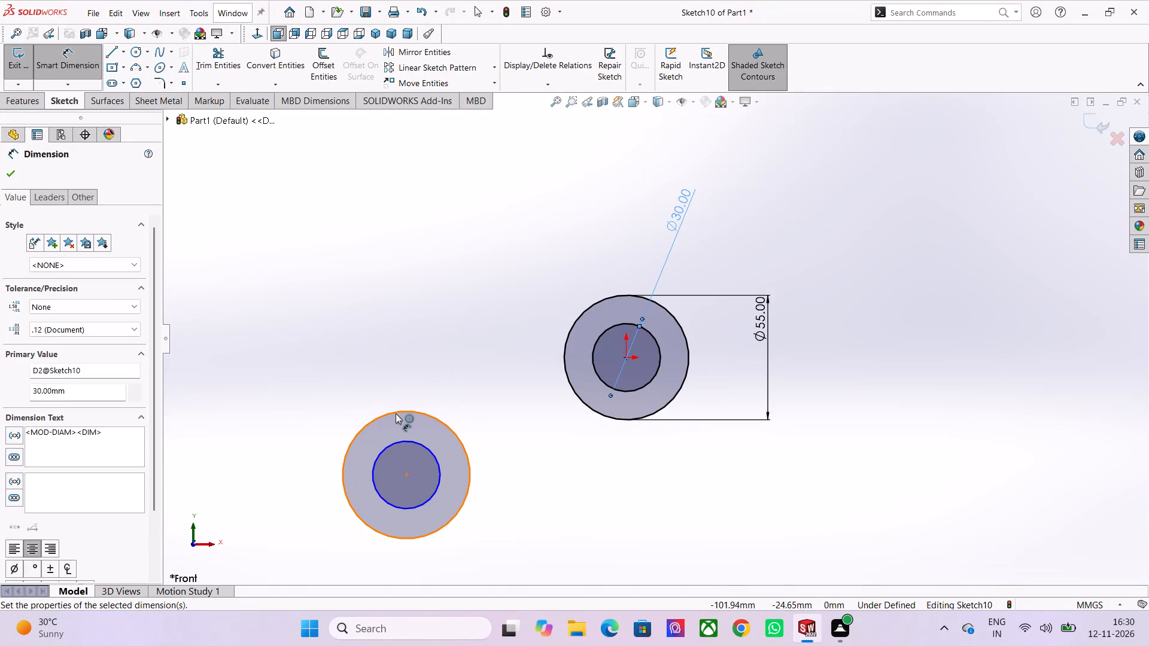
Dimension the offset pair of concentric circles with a 40 mm outer diameter and an 18 mm inner diameter.
click(396, 413)
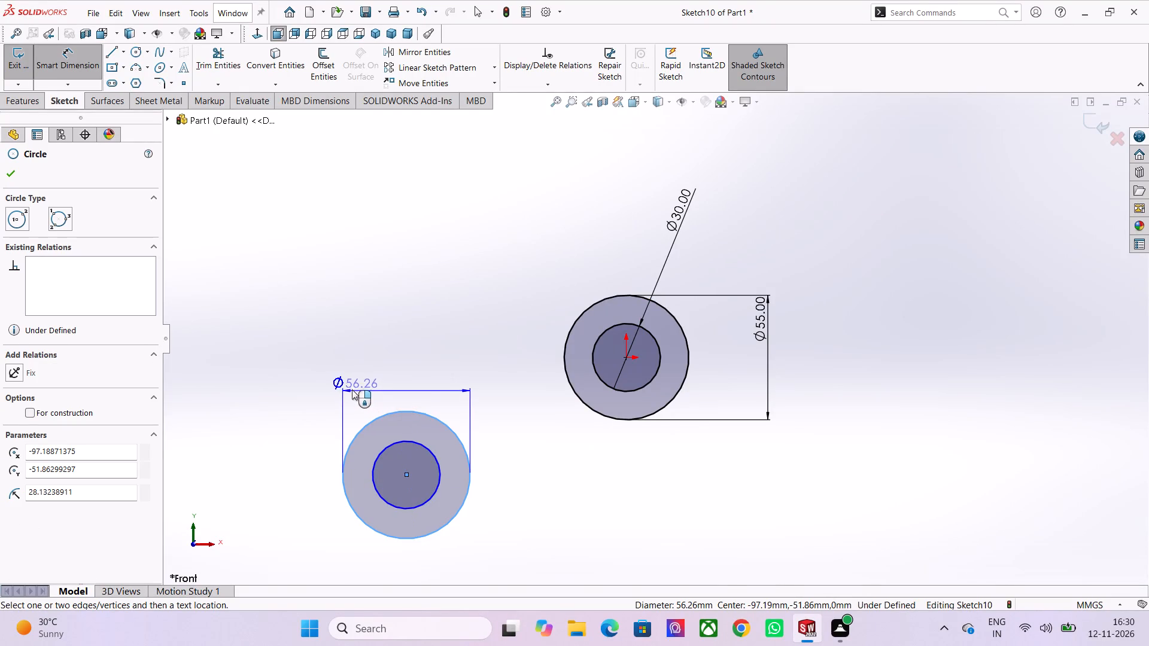
click(346, 374)
text(40)
key(Return)
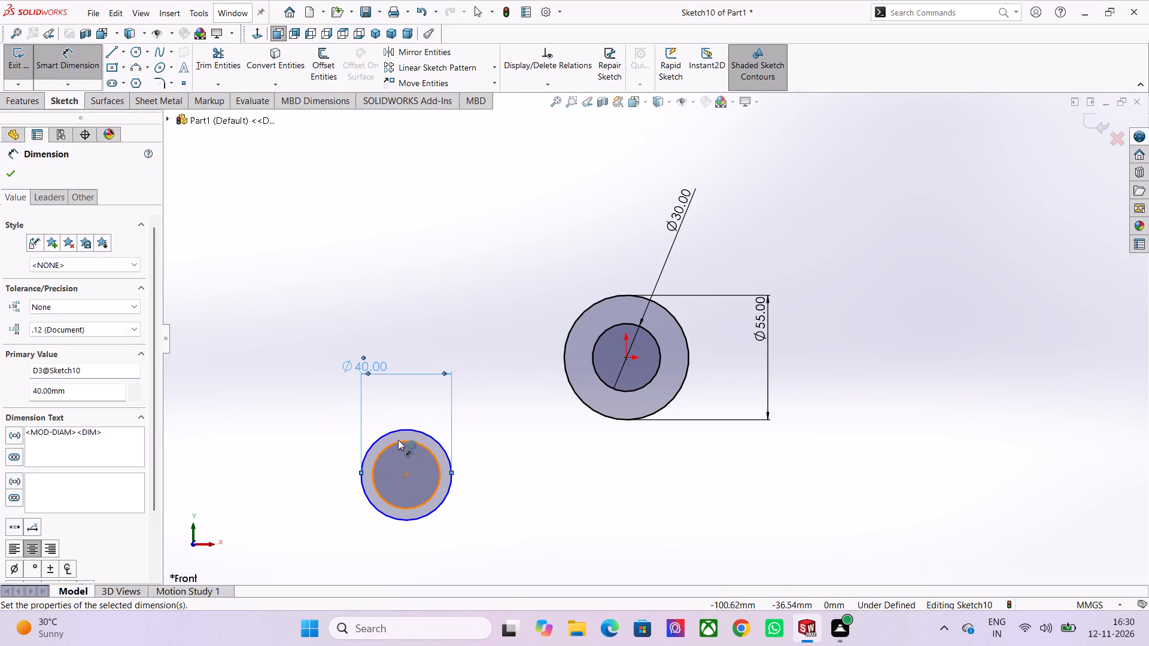
click(397, 440)
click(422, 552)
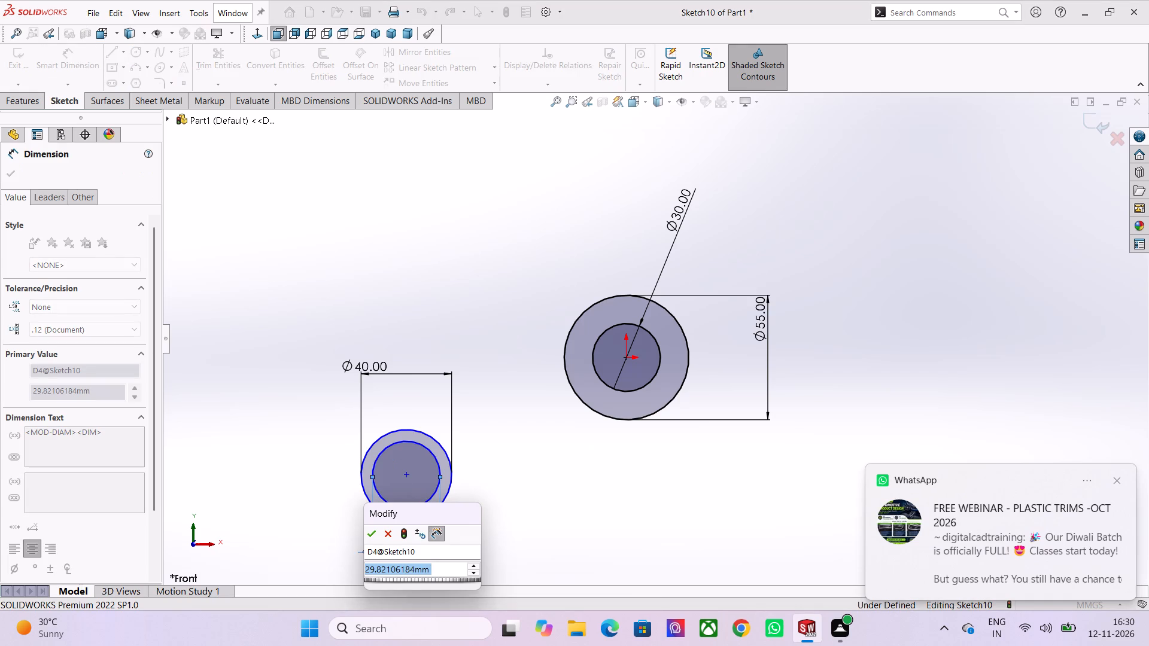
text(18)
key(Return)
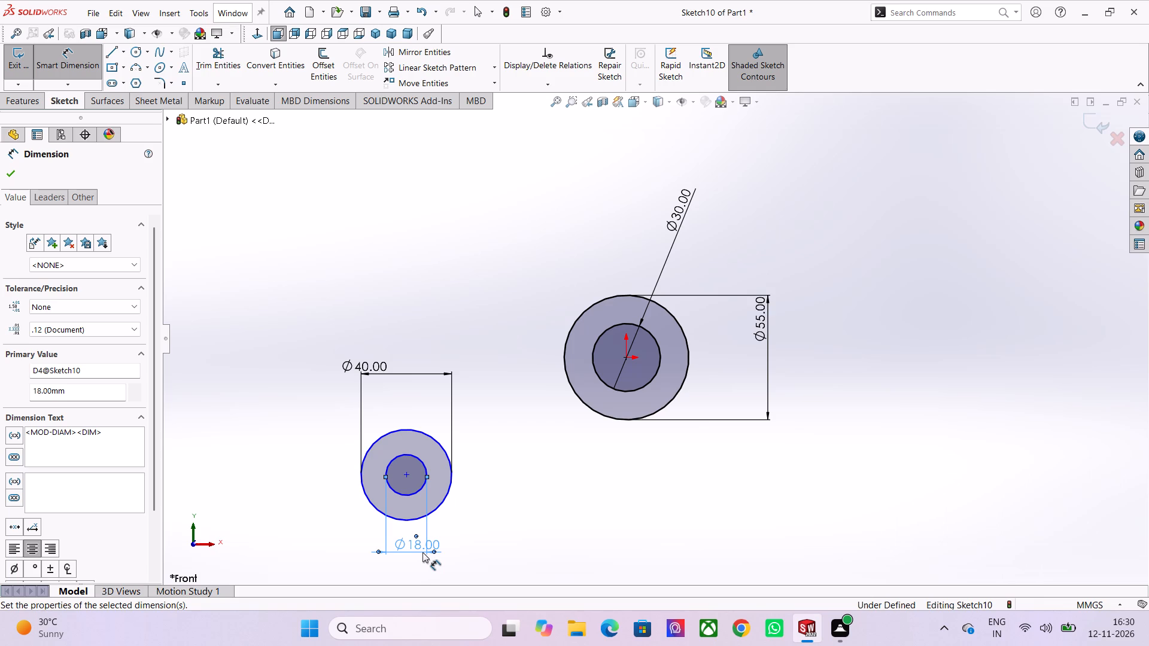
Locate the smaller circle pair's centre 70 mm horizontally and 62 mm vertically from the origin.
click(407, 476)
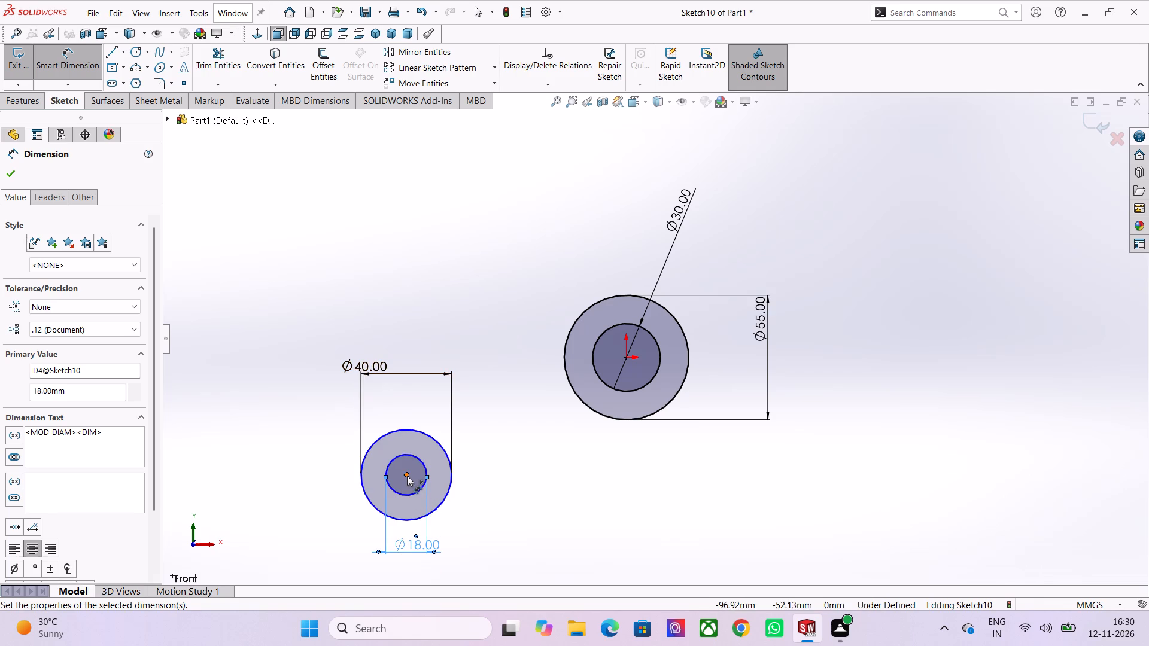
click(625, 356)
scroll(628, 483, down, 2)
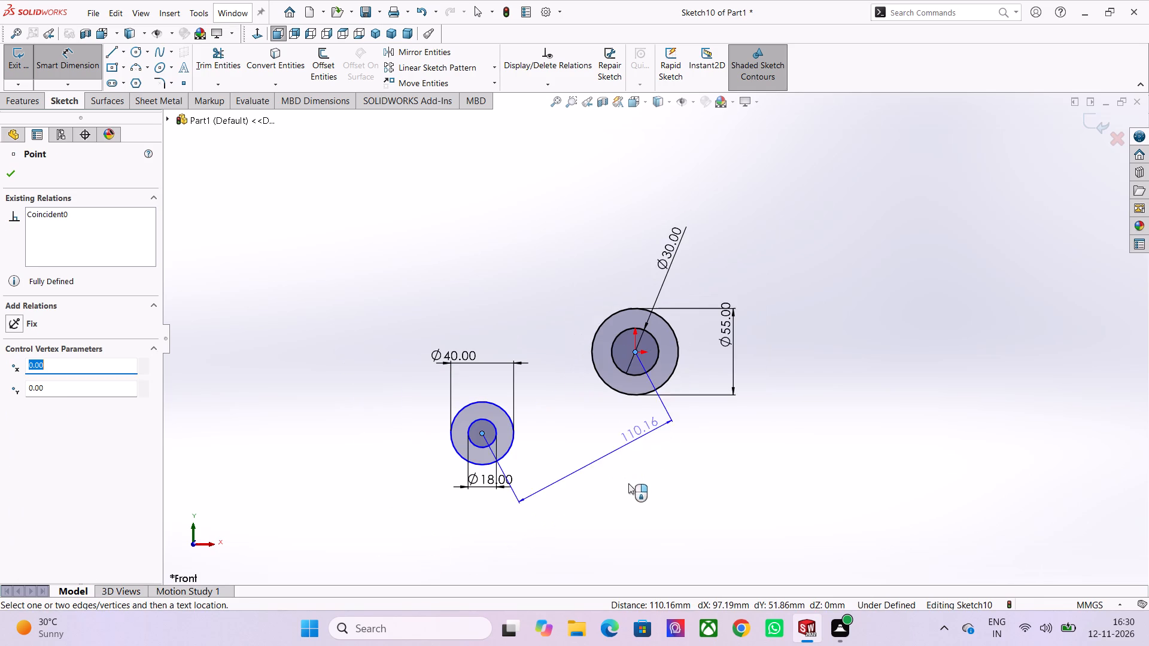
click(609, 517)
text(70)
key(Return)
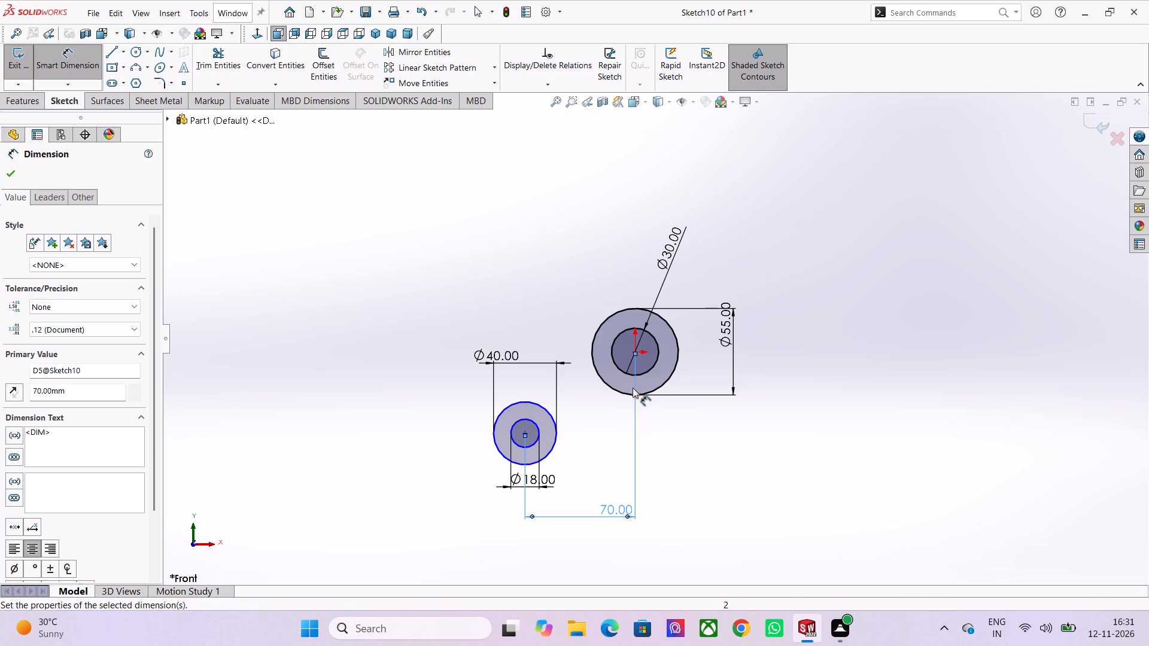
click(634, 351)
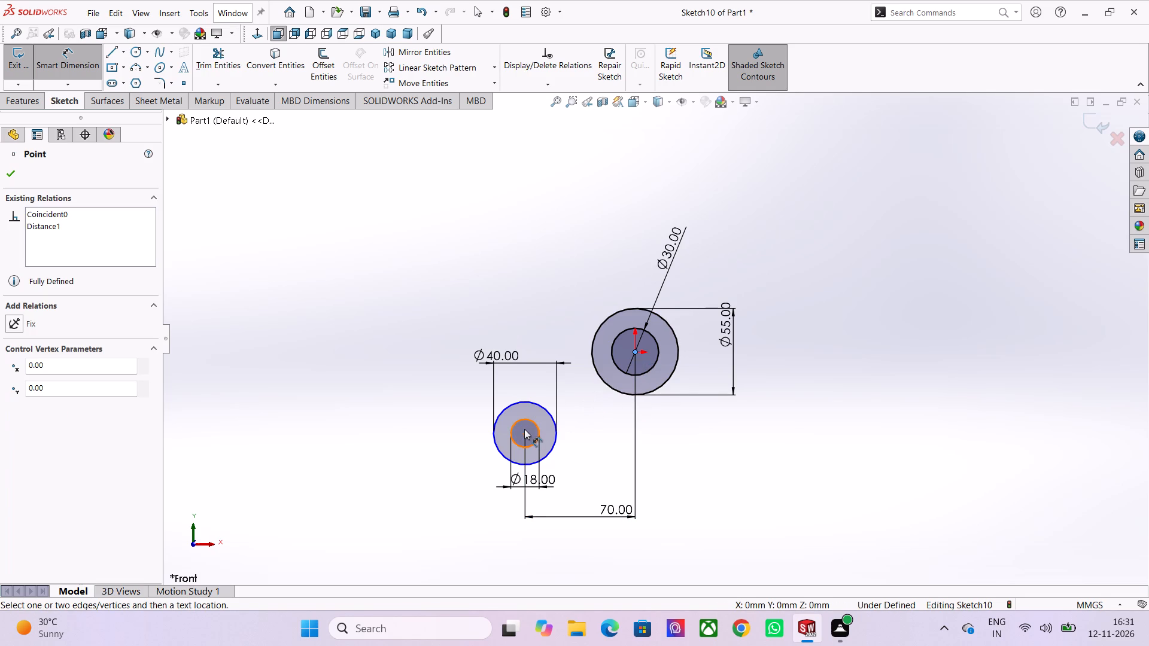
click(524, 432)
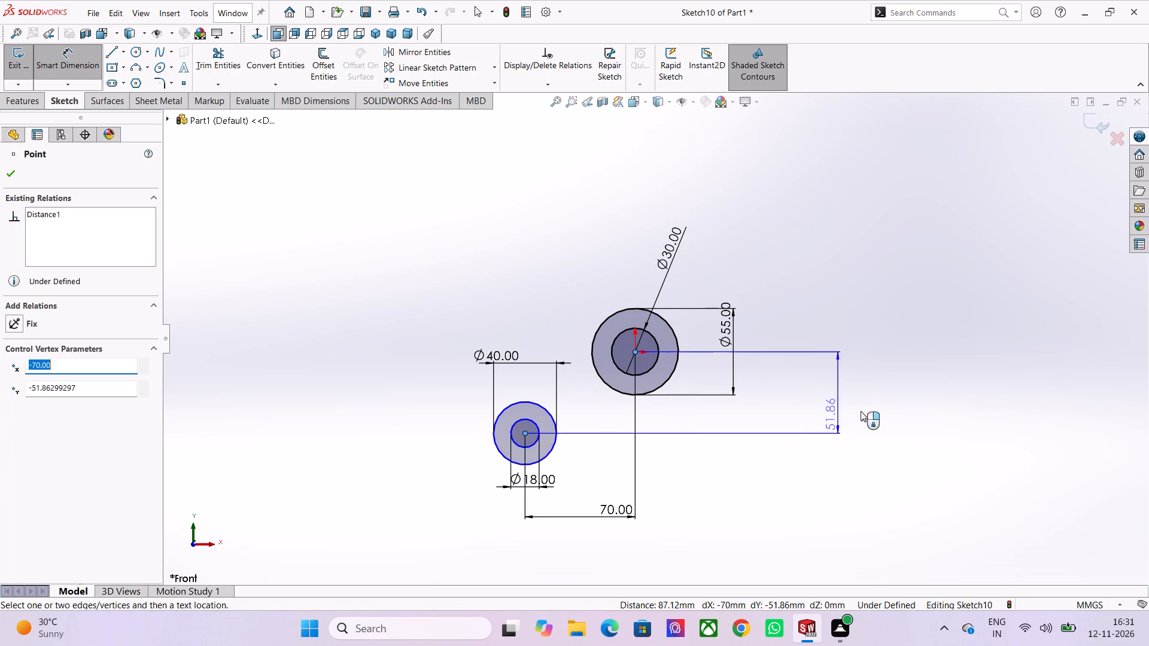
click(876, 407)
text(62)
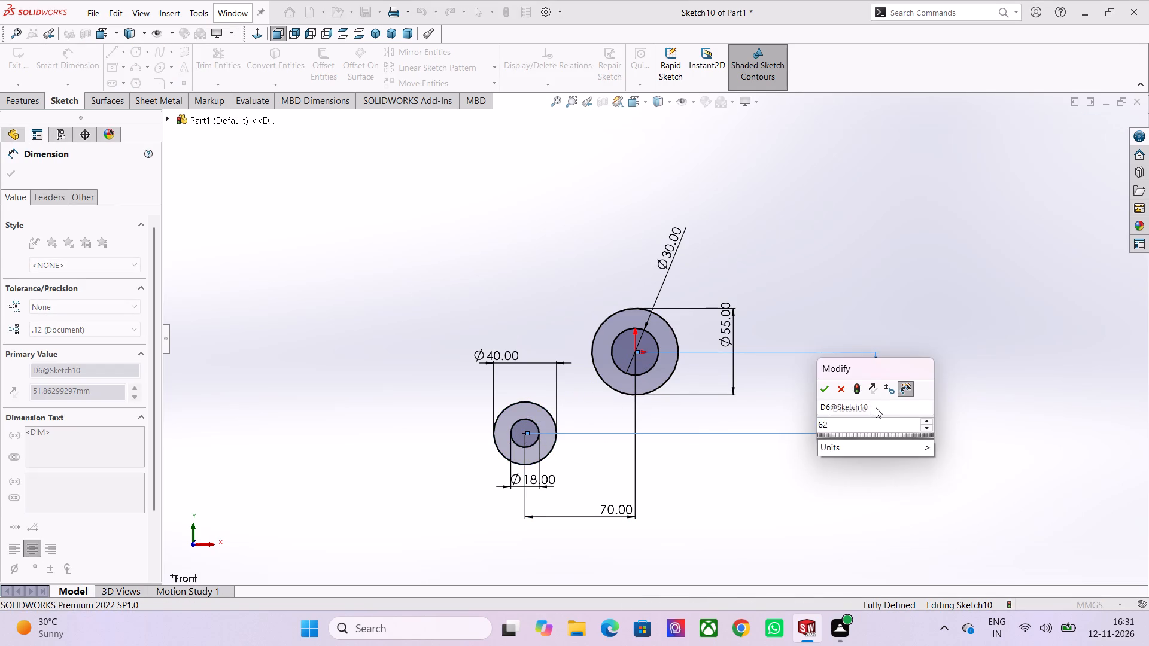
key(Return)
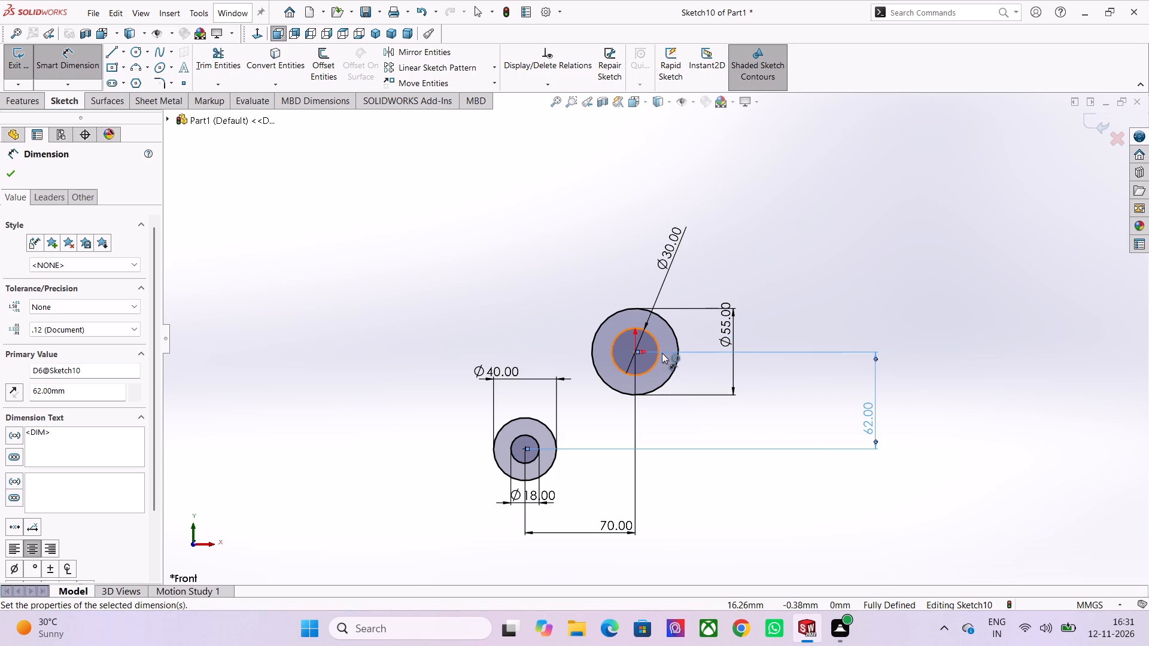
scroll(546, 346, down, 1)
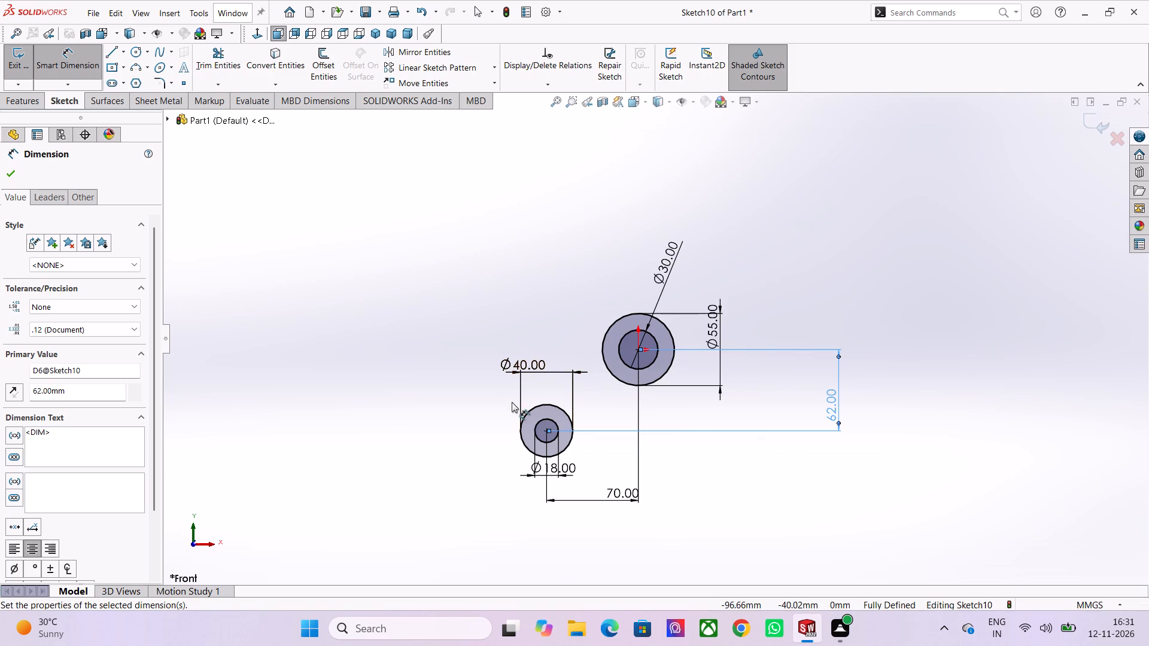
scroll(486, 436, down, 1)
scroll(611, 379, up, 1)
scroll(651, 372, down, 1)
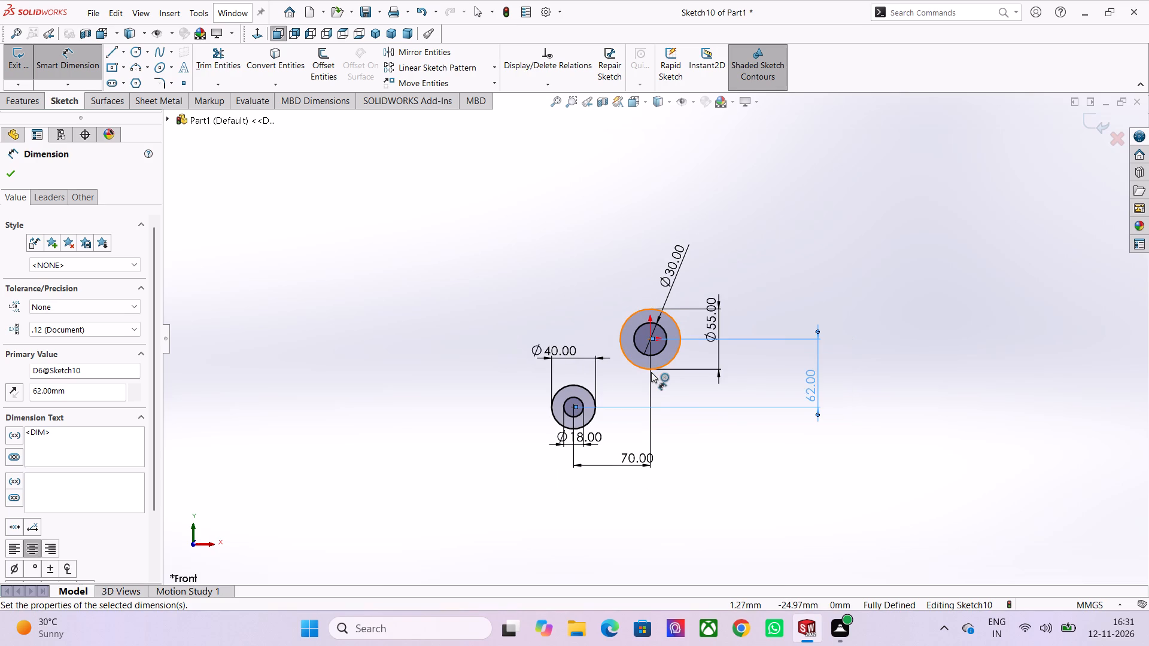
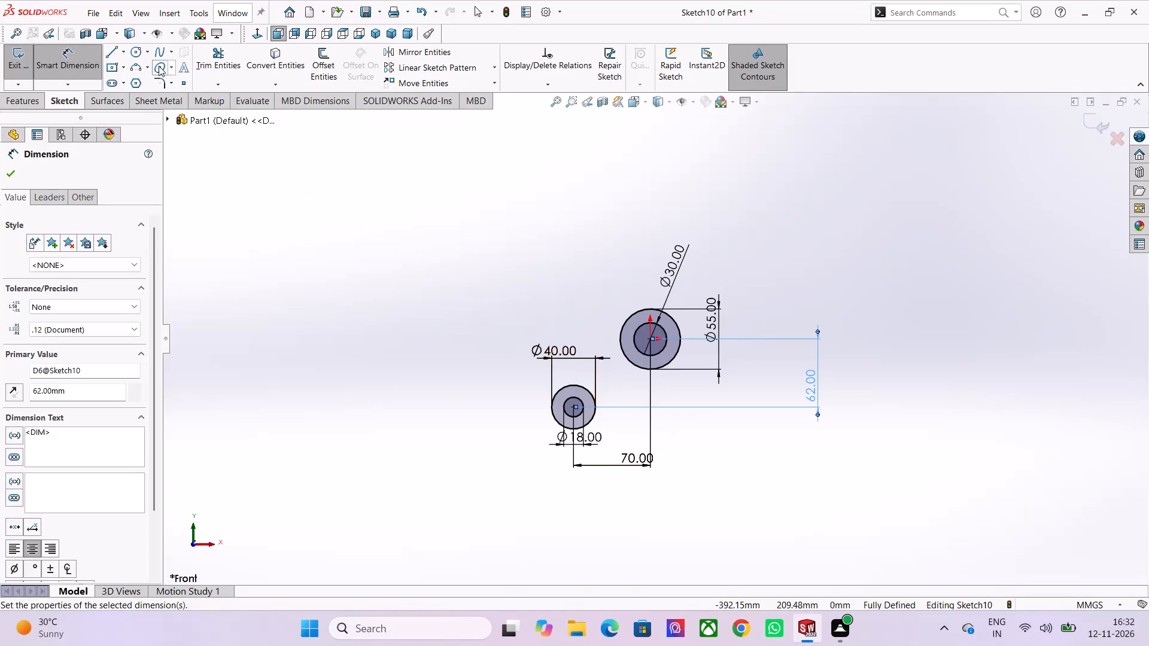
Sketch connected lines from the 40 mm circle: about 160 mm down, 187.5 mm across, 48 mm up, and 234 mm slanting tangent past the 55 mm circle.
click(106, 50)
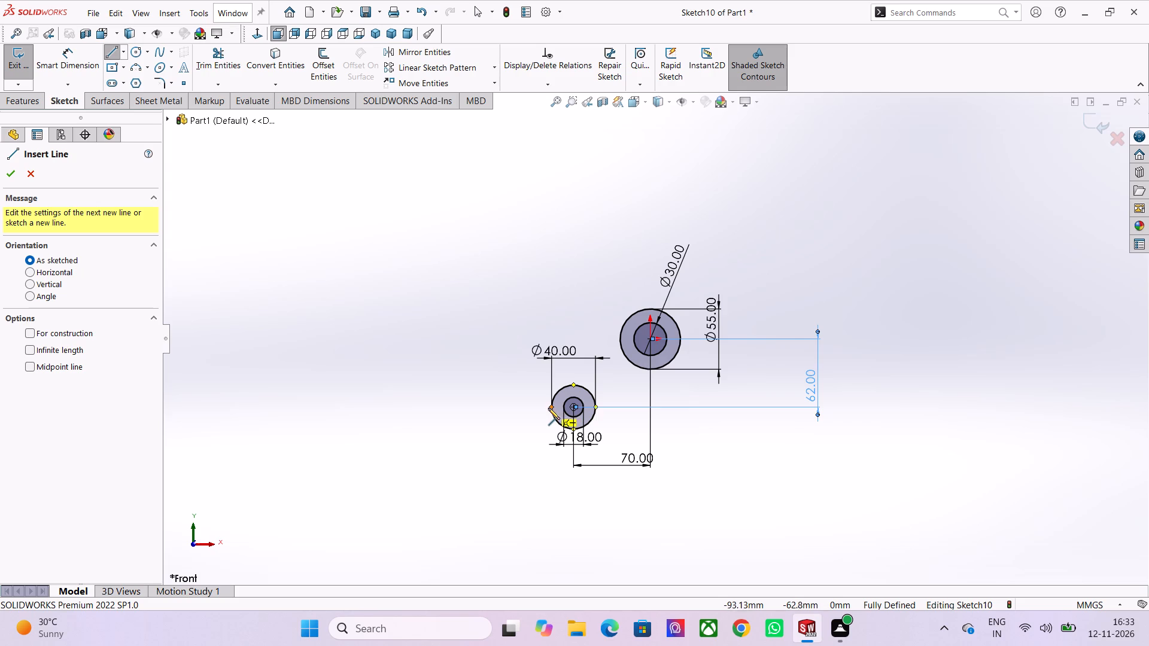
click(552, 406)
scroll(552, 406, down, 2)
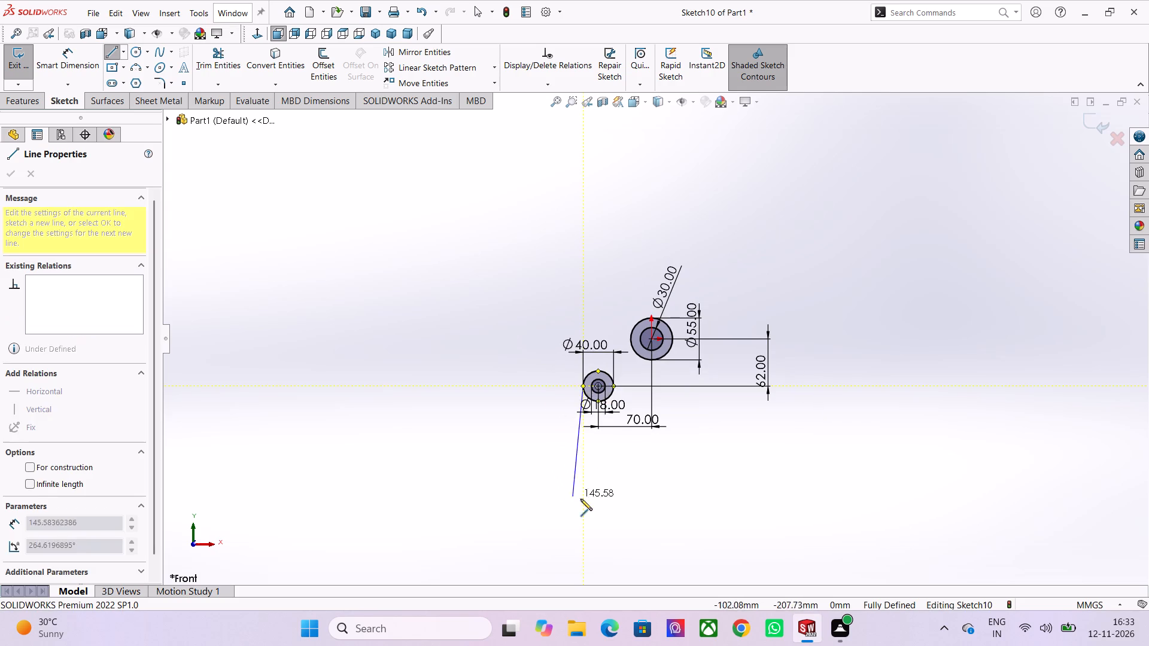
click(583, 508)
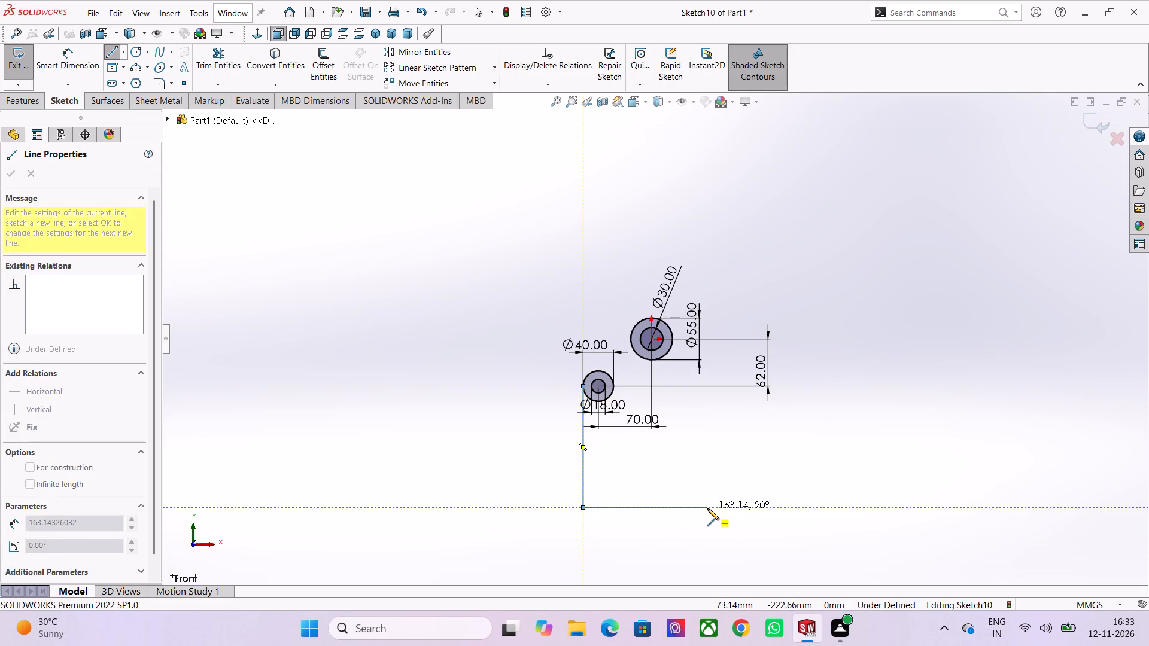
click(726, 510)
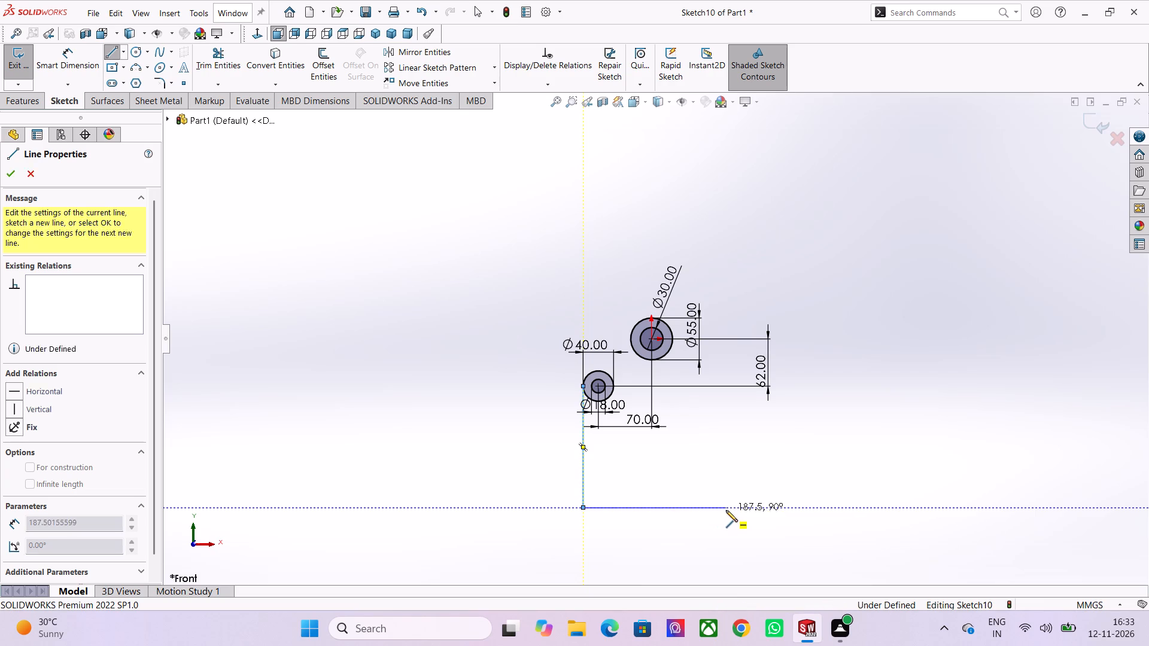
click(726, 471)
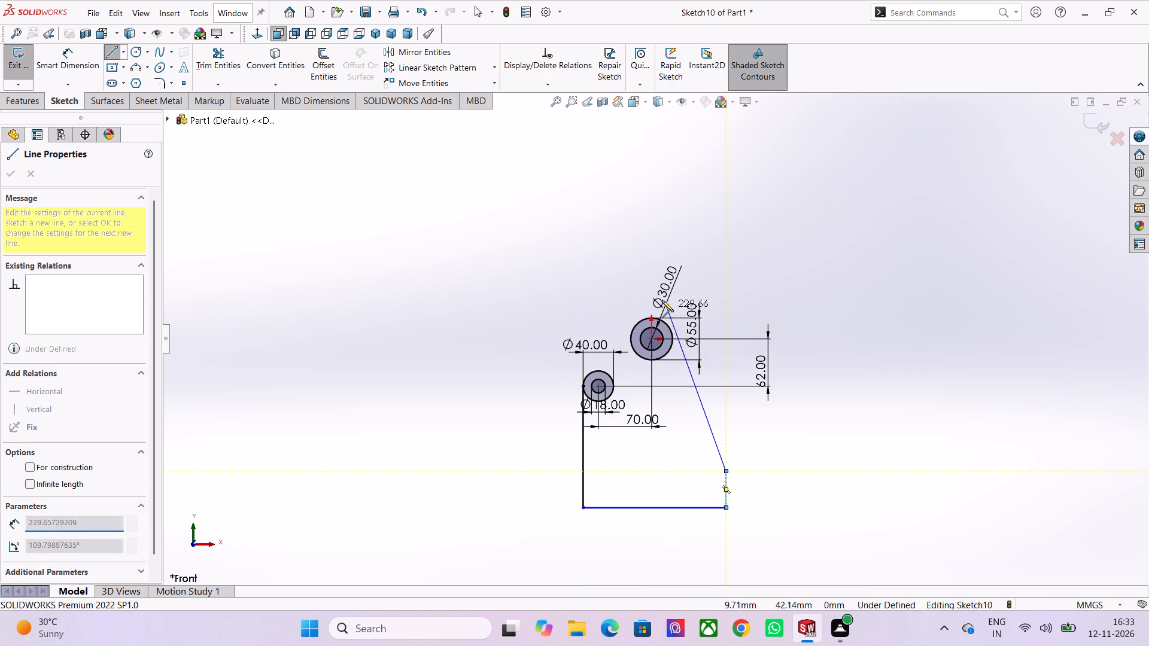
scroll(661, 327, up, 6)
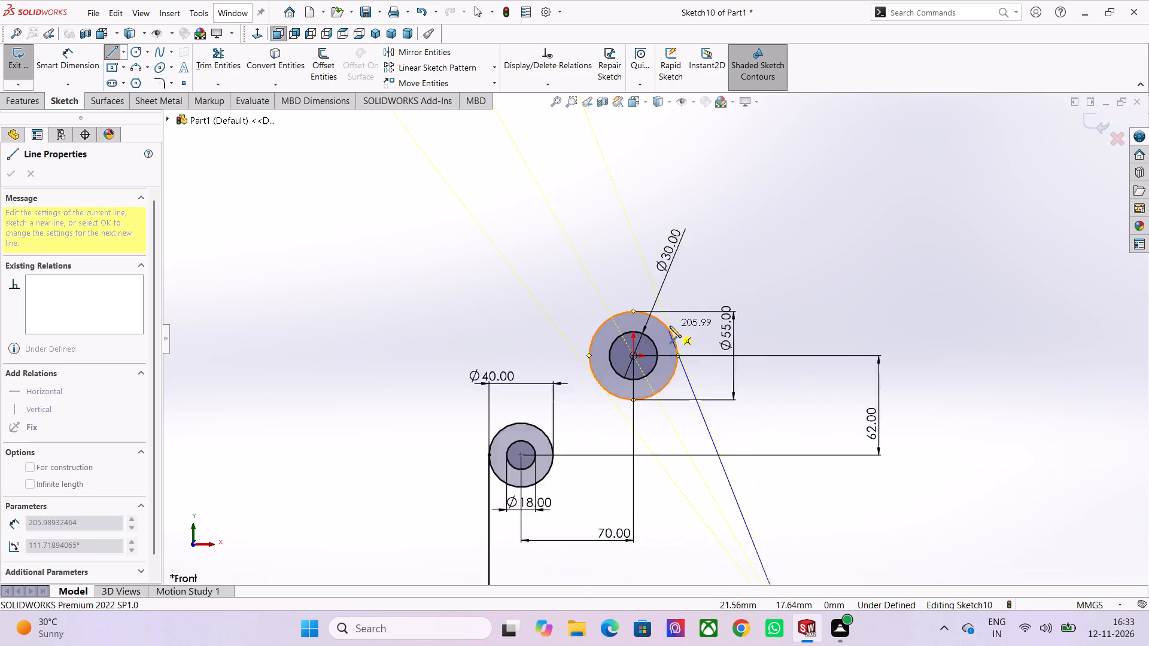
click(647, 267)
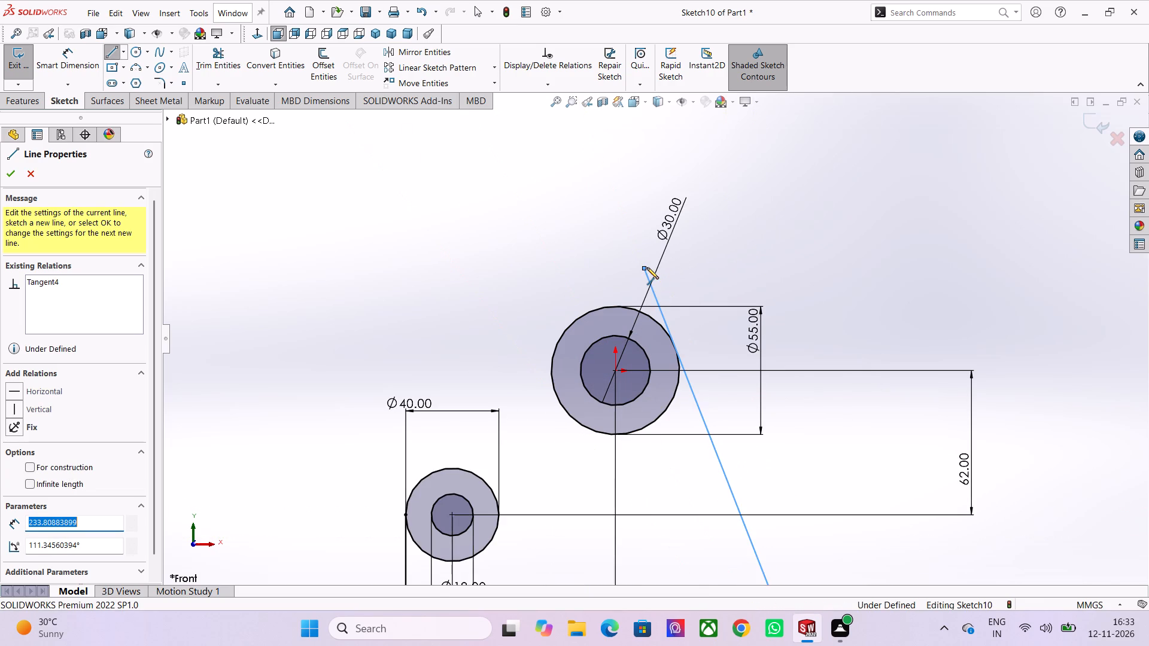
key(Escape)
Dimension the horizontal base line of the profile at 140 mm.
scroll(652, 282, down, 6)
scroll(678, 459, down, 3)
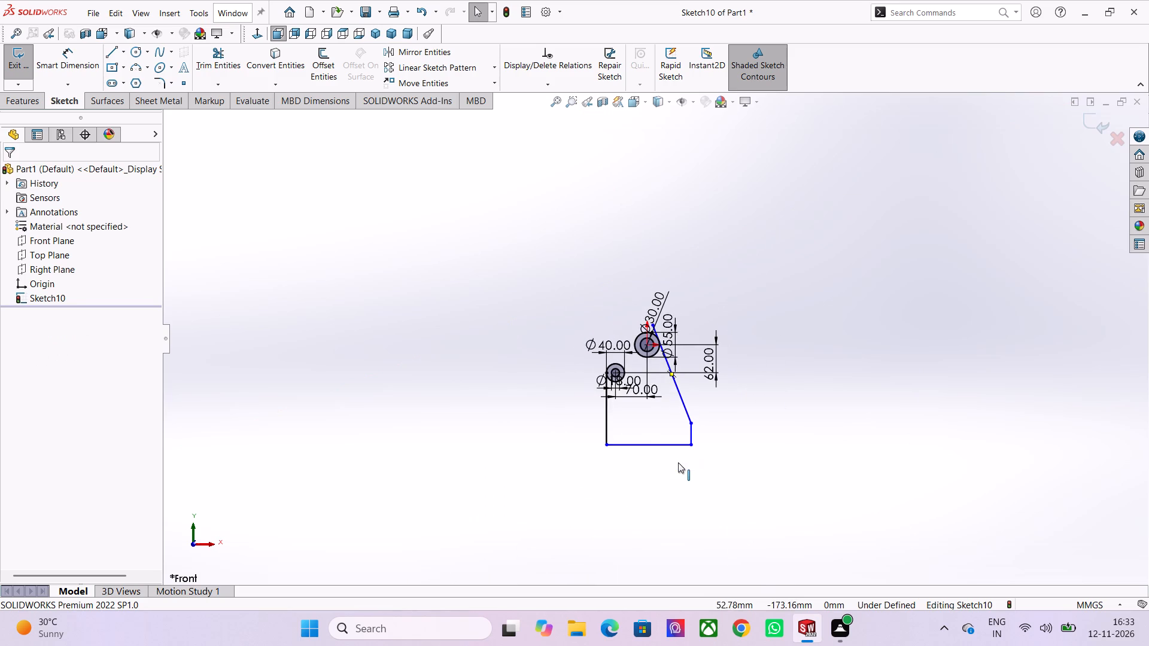
scroll(643, 407, up, 4)
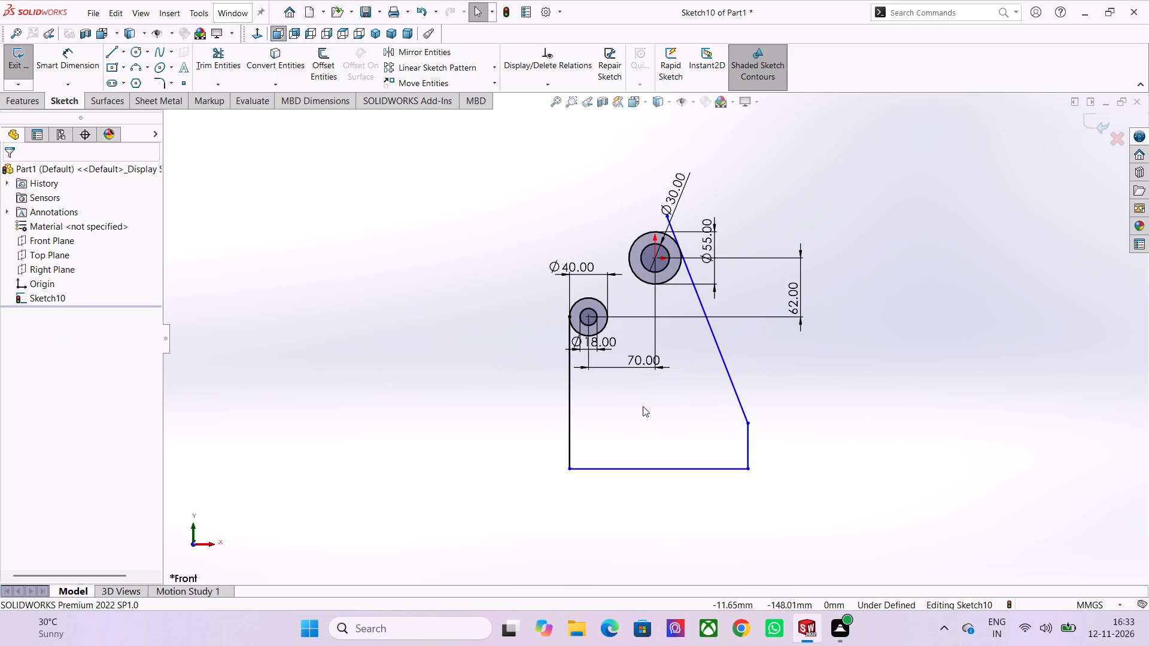
scroll(687, 332, up, 4)
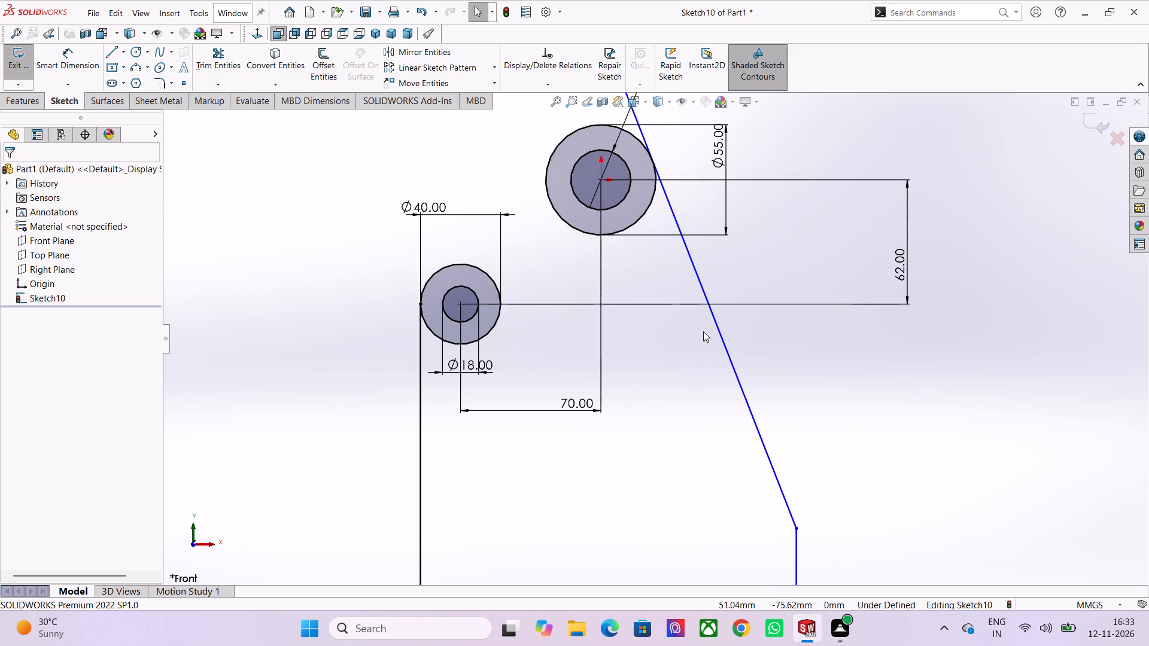
scroll(704, 347, down, 3)
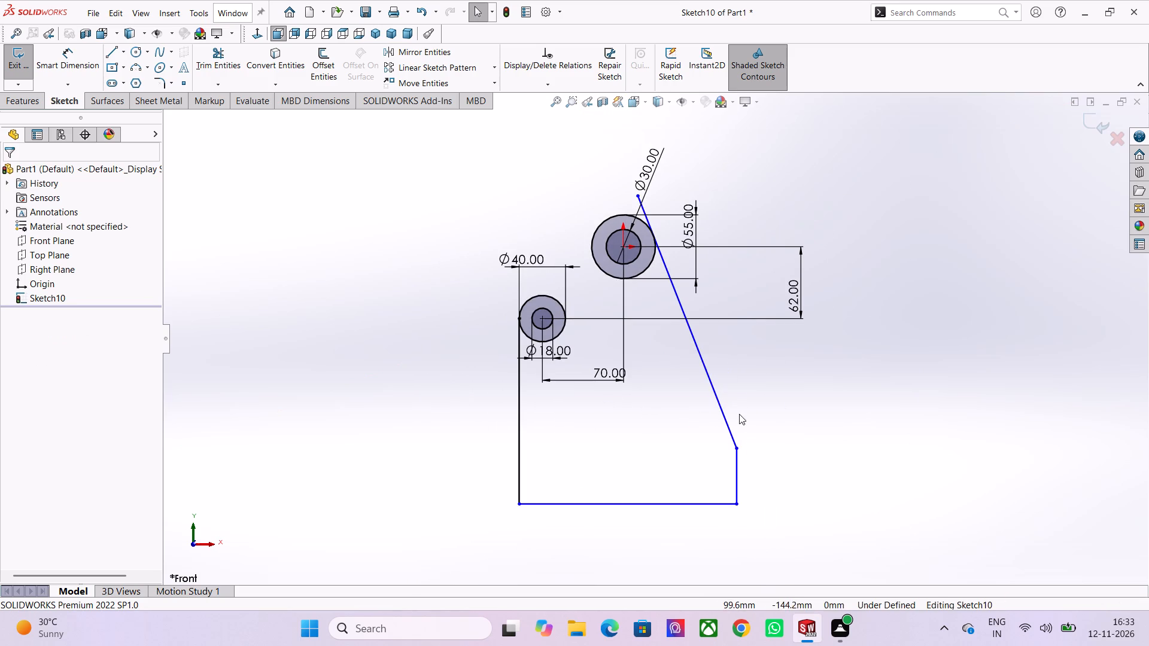
click(74, 53)
click(633, 504)
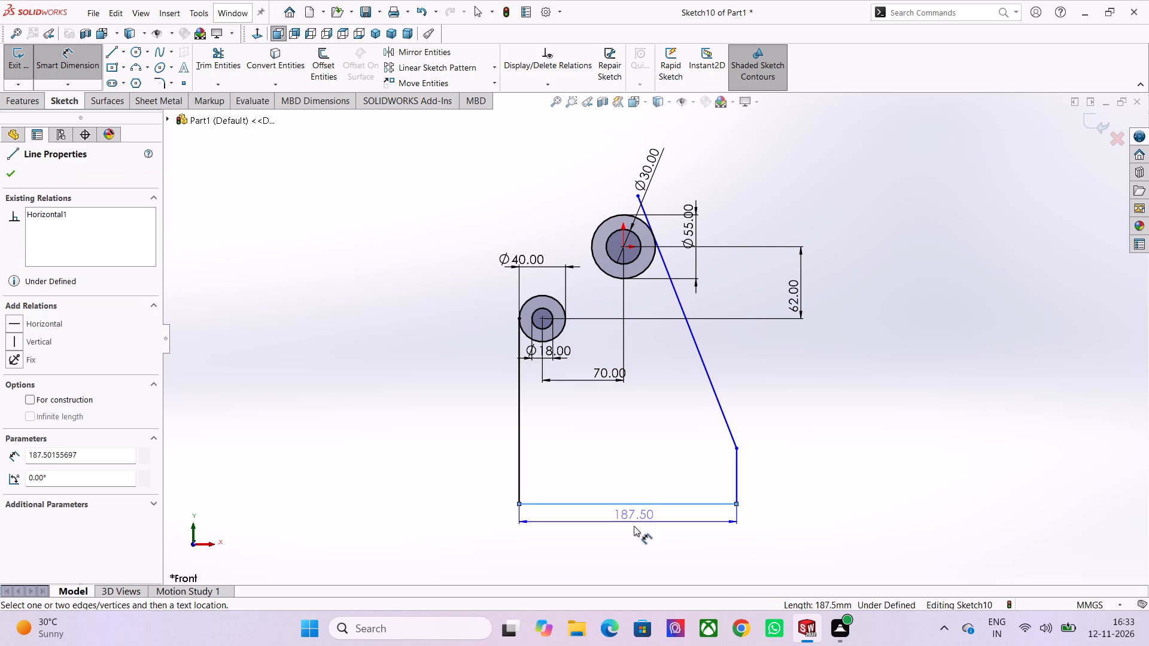
click(634, 531)
text(140)
key(Return)
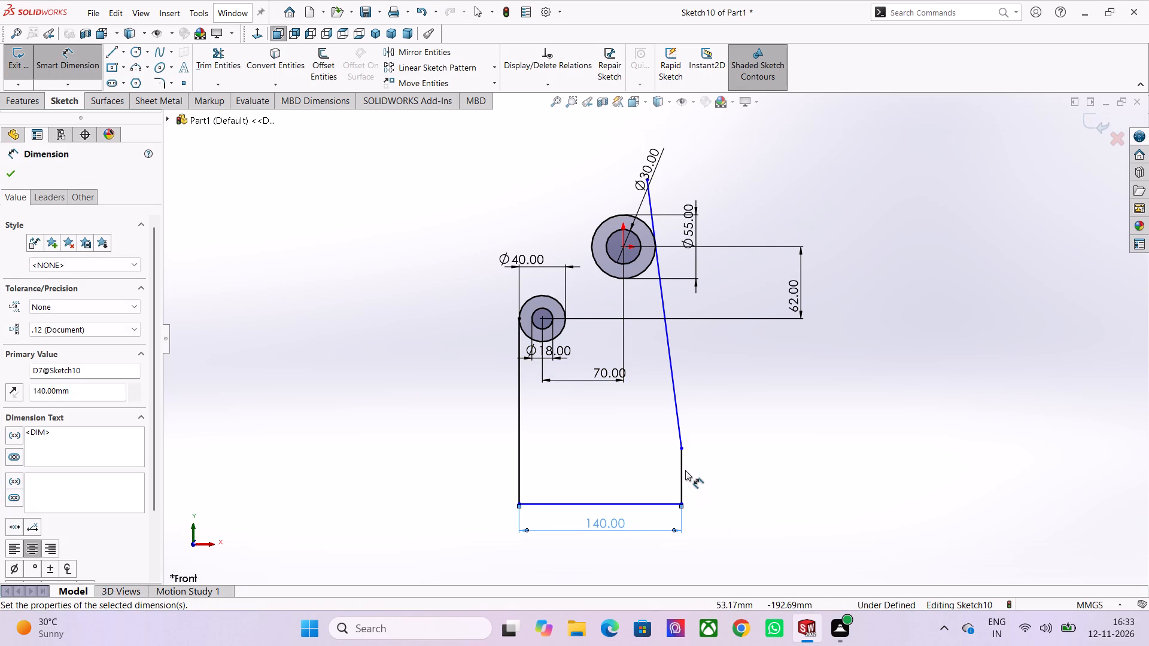
Dimension the short vertical edge at the right end of the base at 40 mm.
click(683, 469)
click(728, 467)
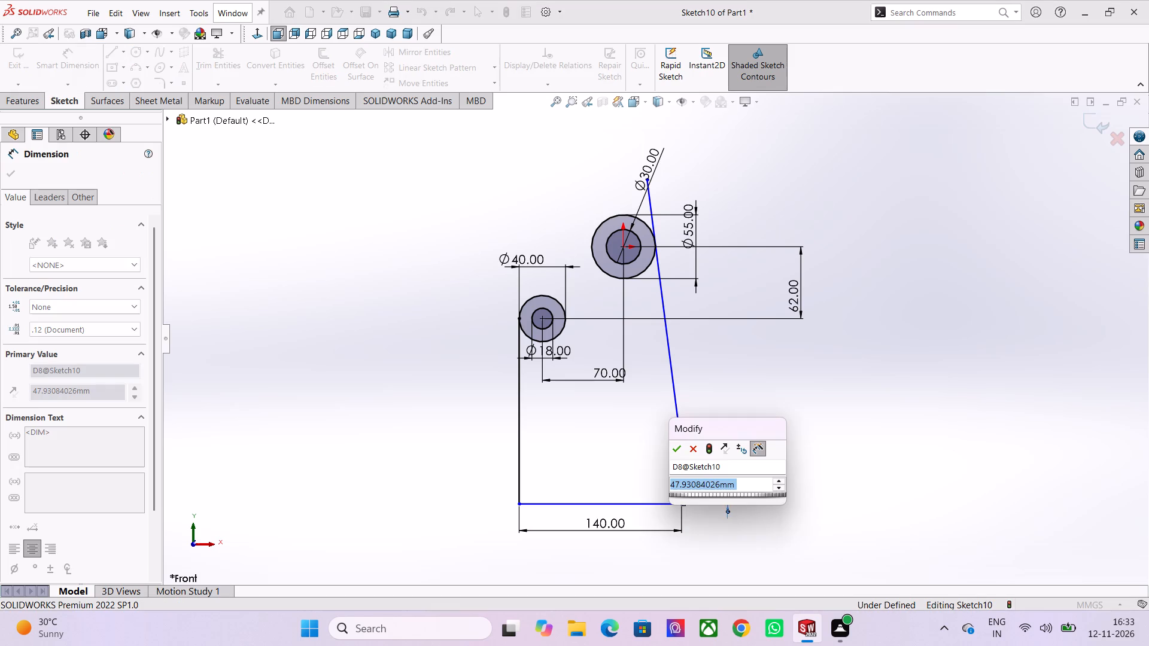
text(40)
key(Return)
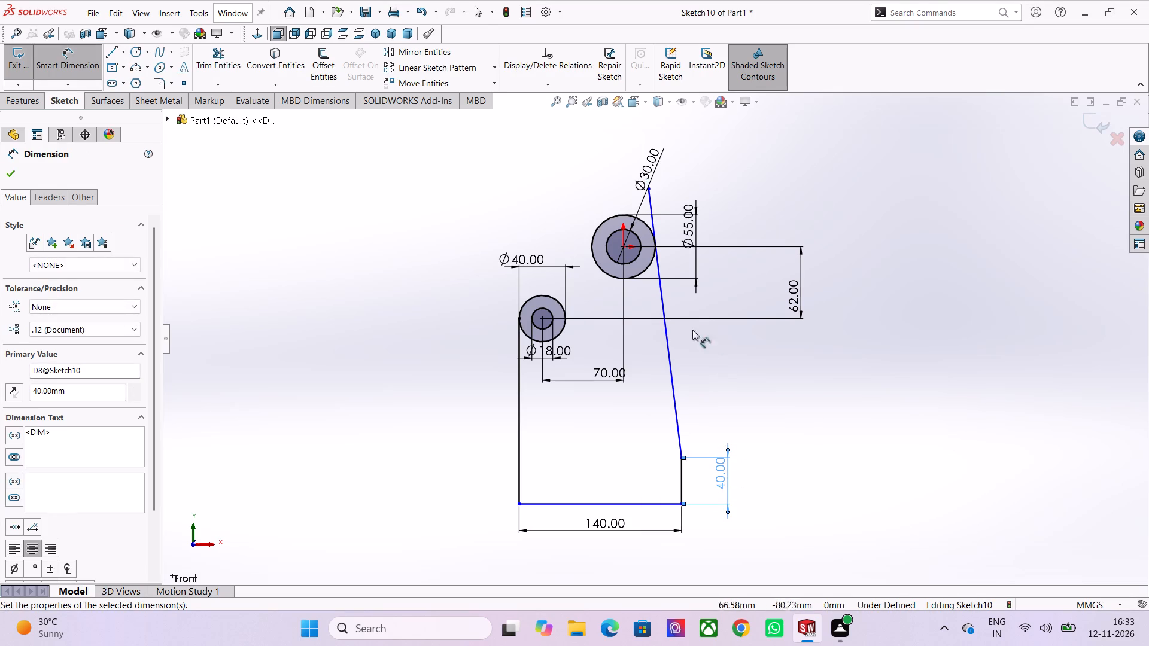
key(Escape)
key(Escape)
key(Escape)
key(Escape)
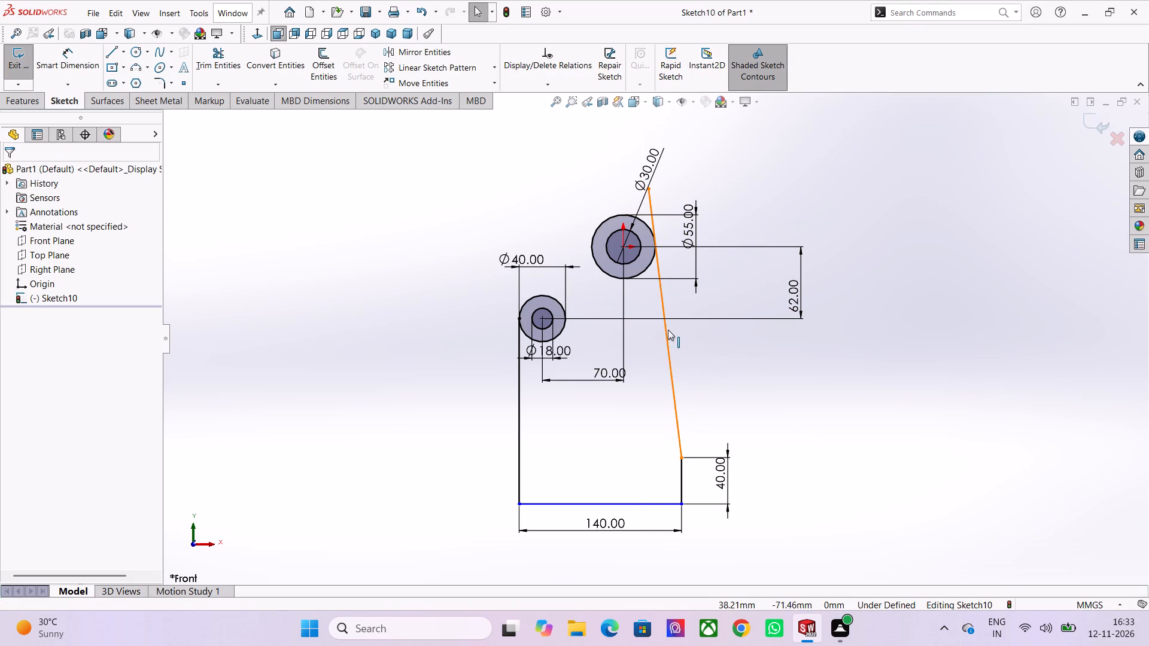
Apply a tangent relation between the slanted line and the 55 mm circle.
ctrl+click(665, 330)
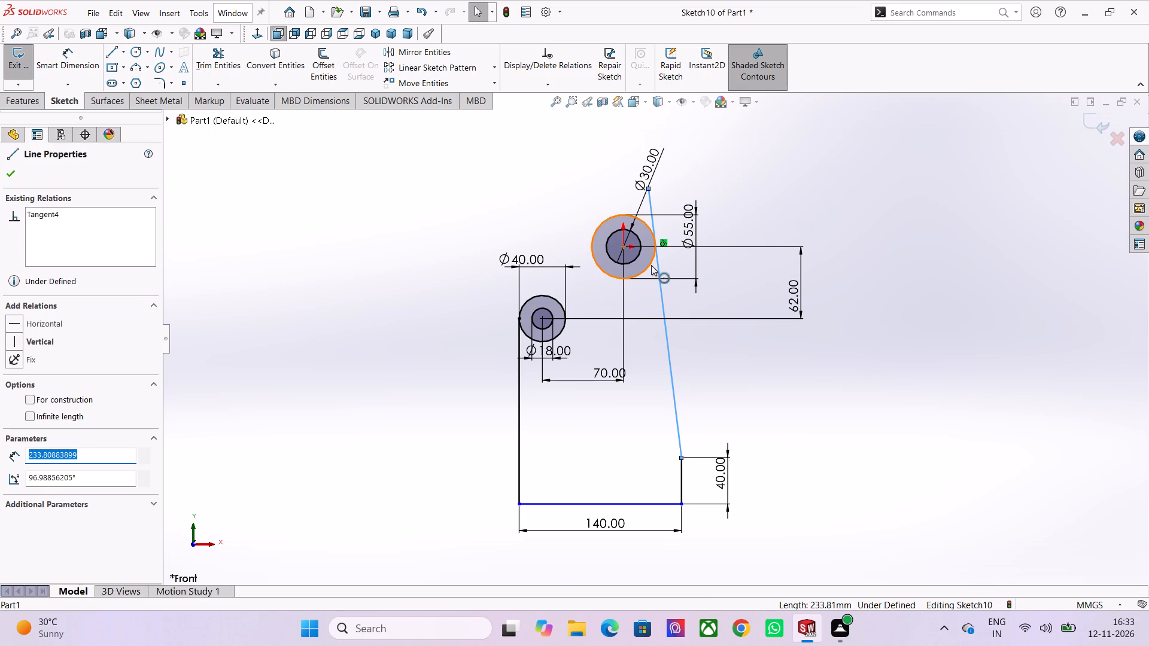
ctrl+click(651, 265)
click(686, 215)
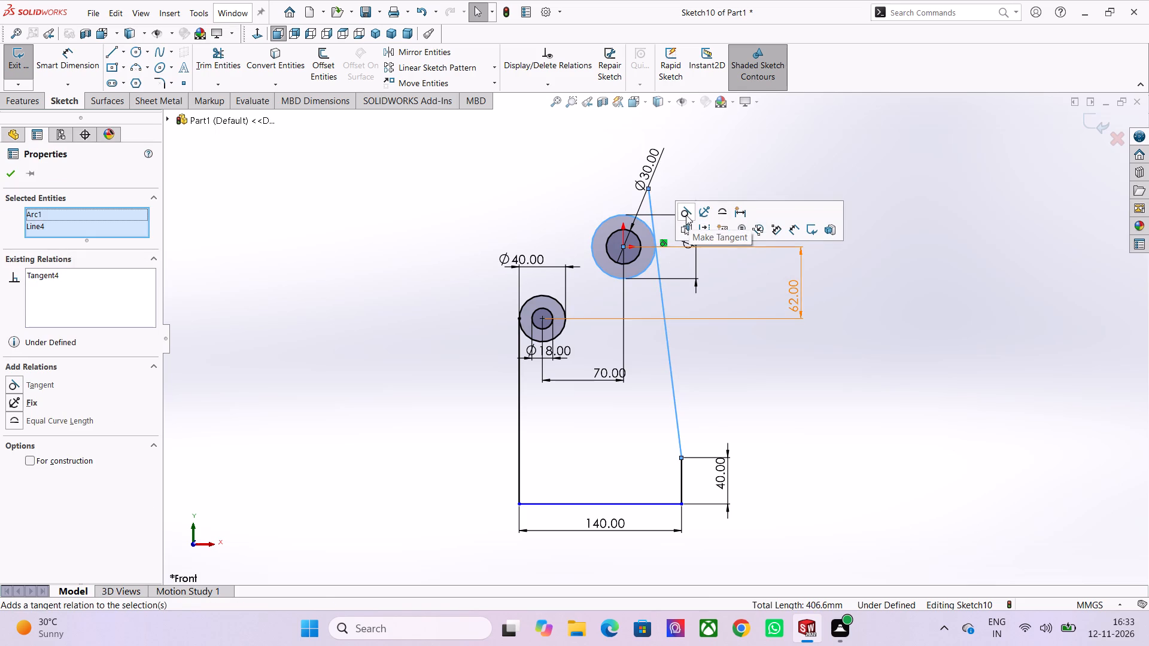
click(16, 173)
Trim the end of the slanted line that extends past its tangent point on the 55 mm circle.
click(220, 55)
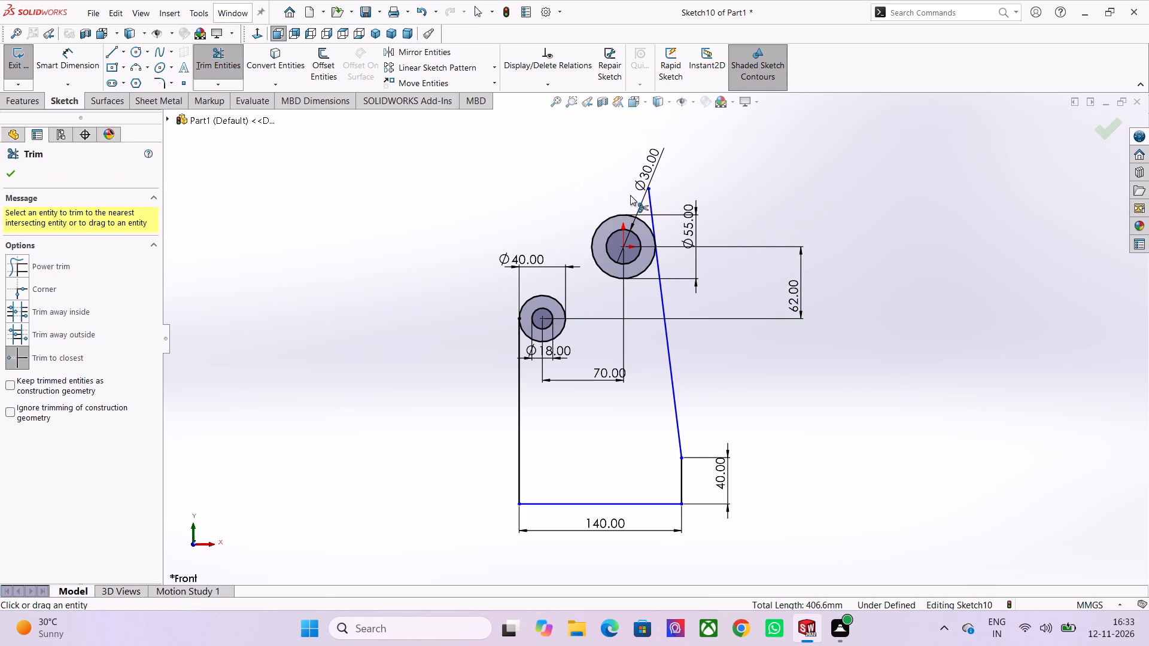
click(651, 205)
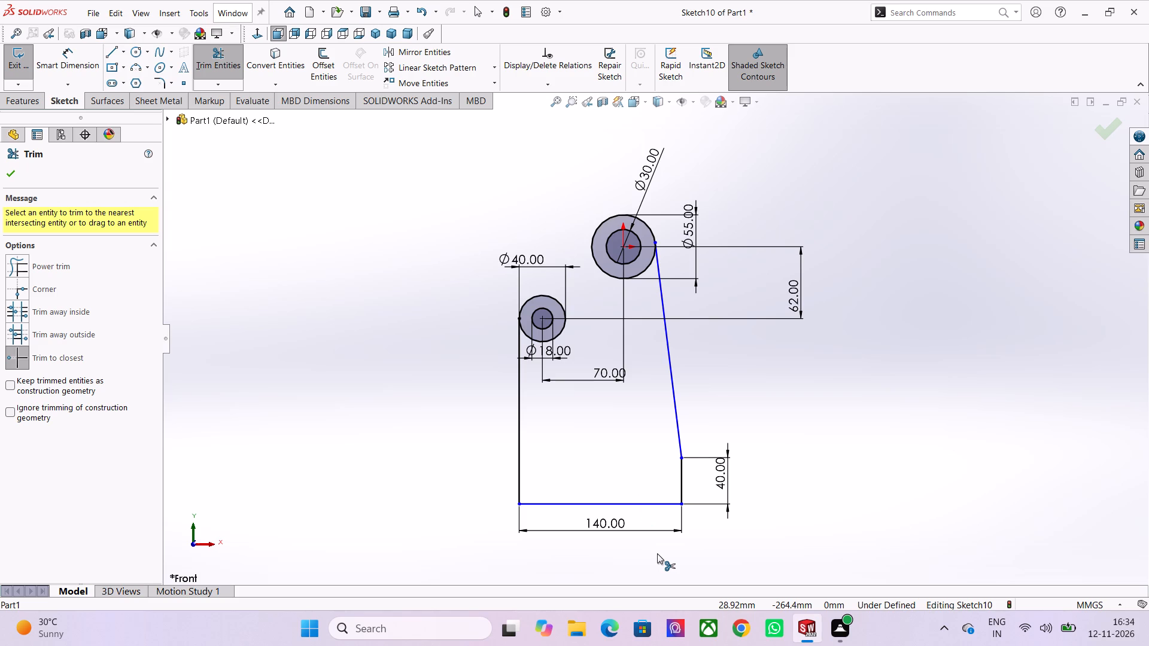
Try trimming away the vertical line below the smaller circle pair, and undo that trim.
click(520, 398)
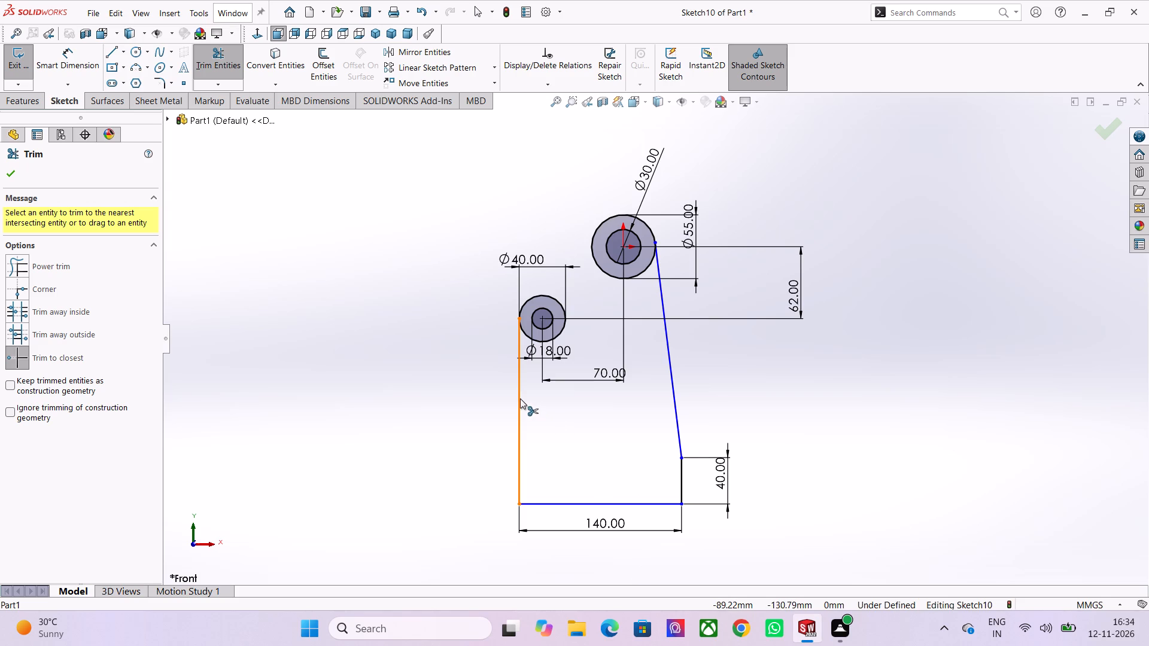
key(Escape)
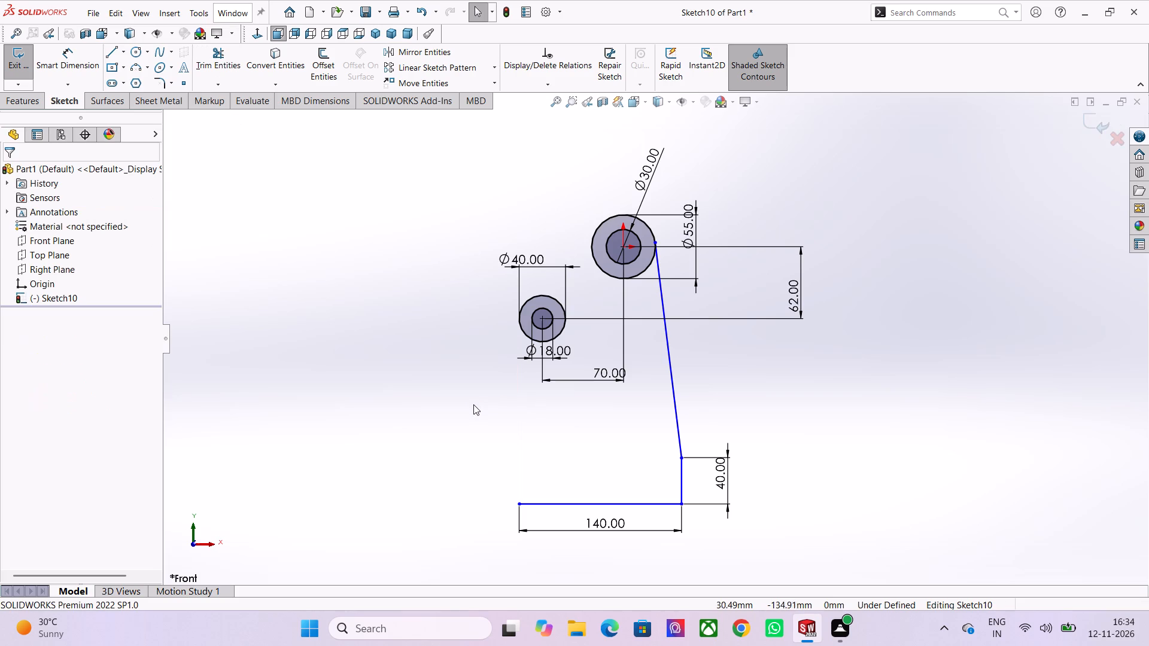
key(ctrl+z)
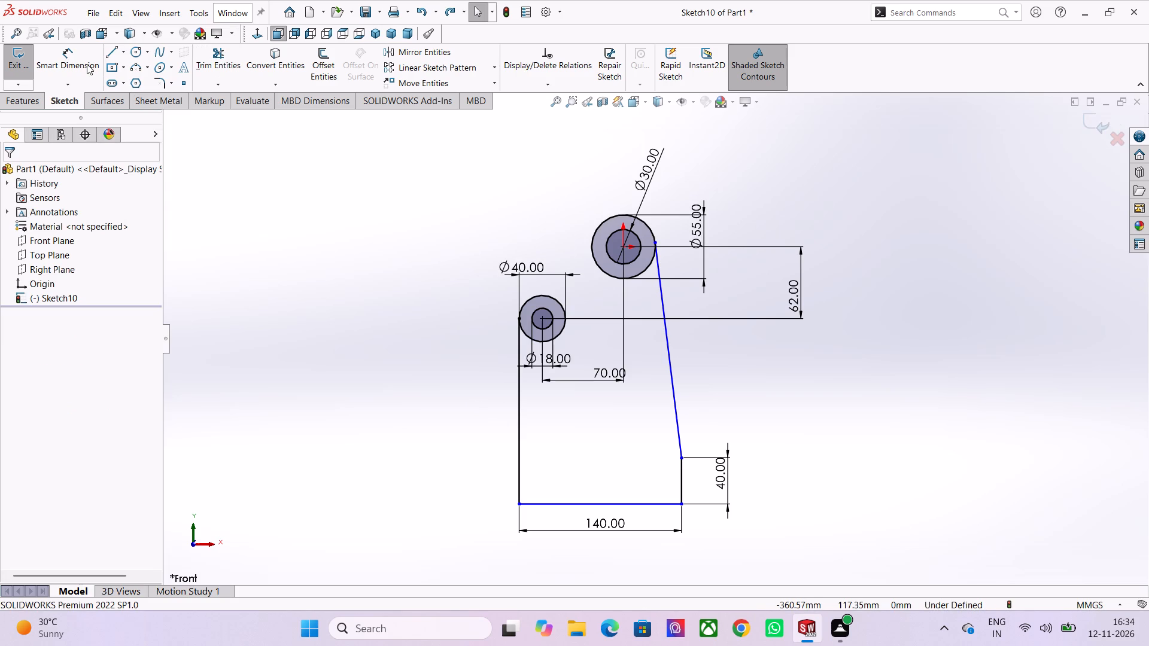
Dimension the vertical line between the 40 mm circle and the base at 56 mm.
click(87, 64)
click(519, 406)
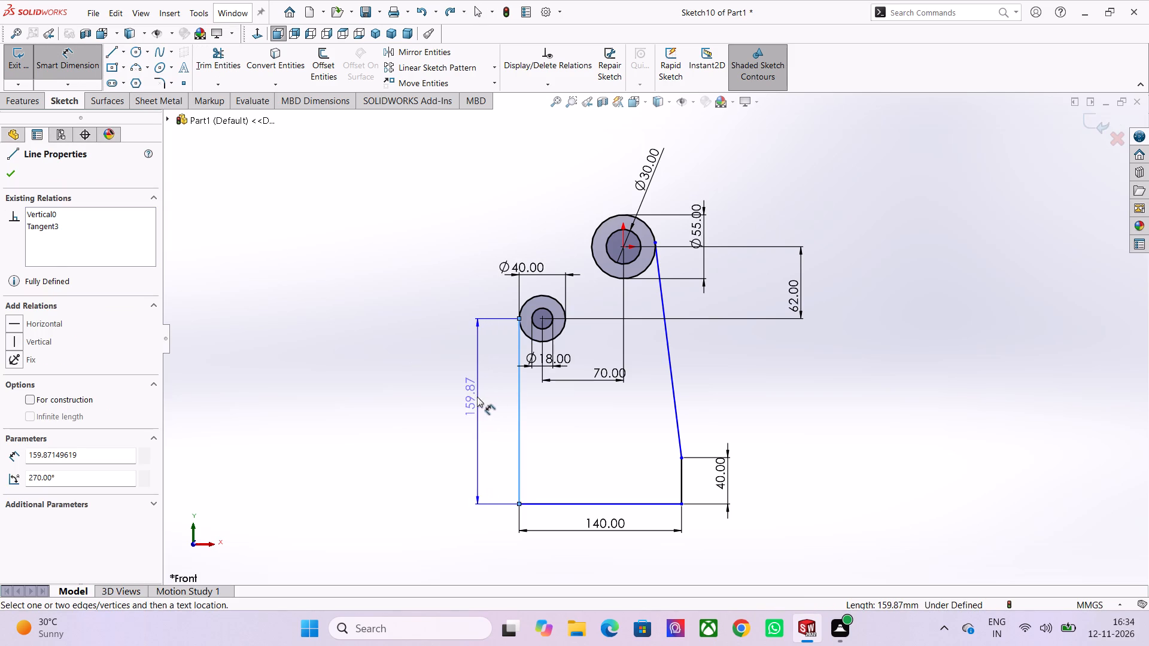
click(461, 407)
text(56)
key(Return)
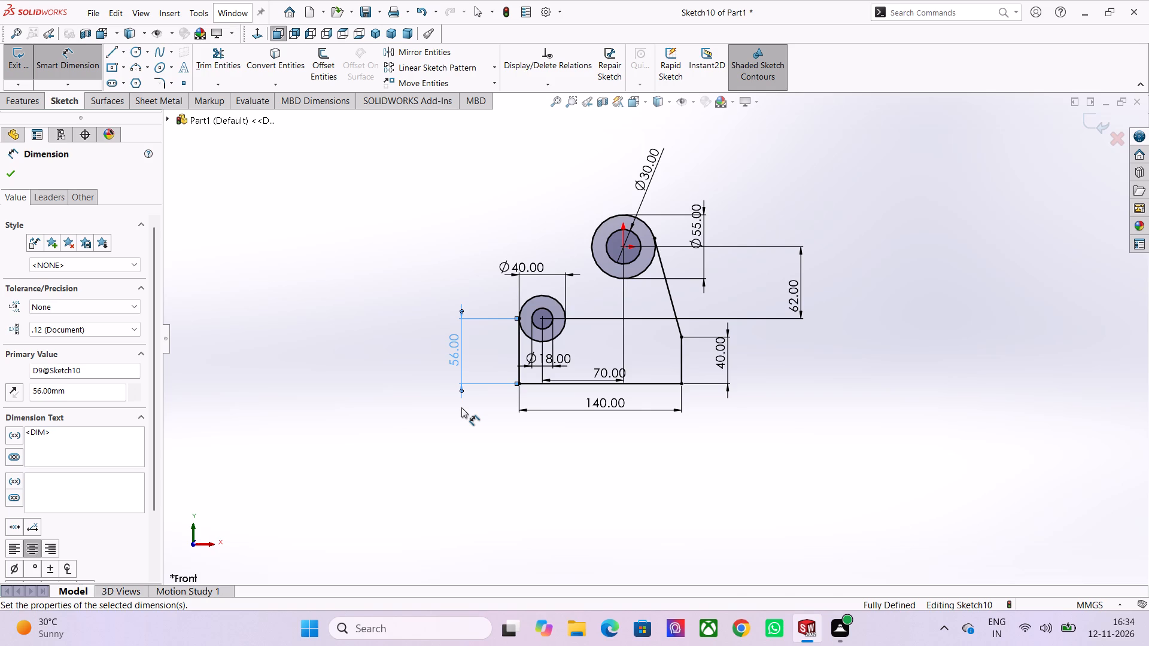
Sketch a three-point perimeter circle of about 41 mm radius above the smaller circle pair, beside the 55 mm circle.
scroll(461, 403, up, 1)
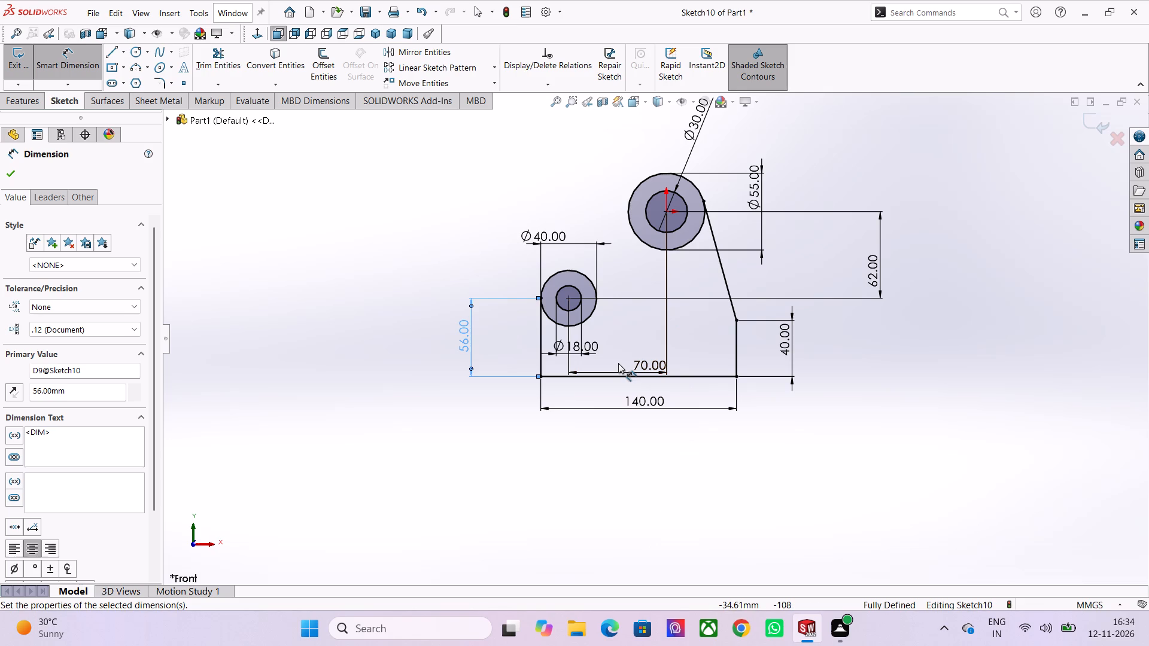
scroll(618, 363, up, 2)
scroll(673, 205, down, 3)
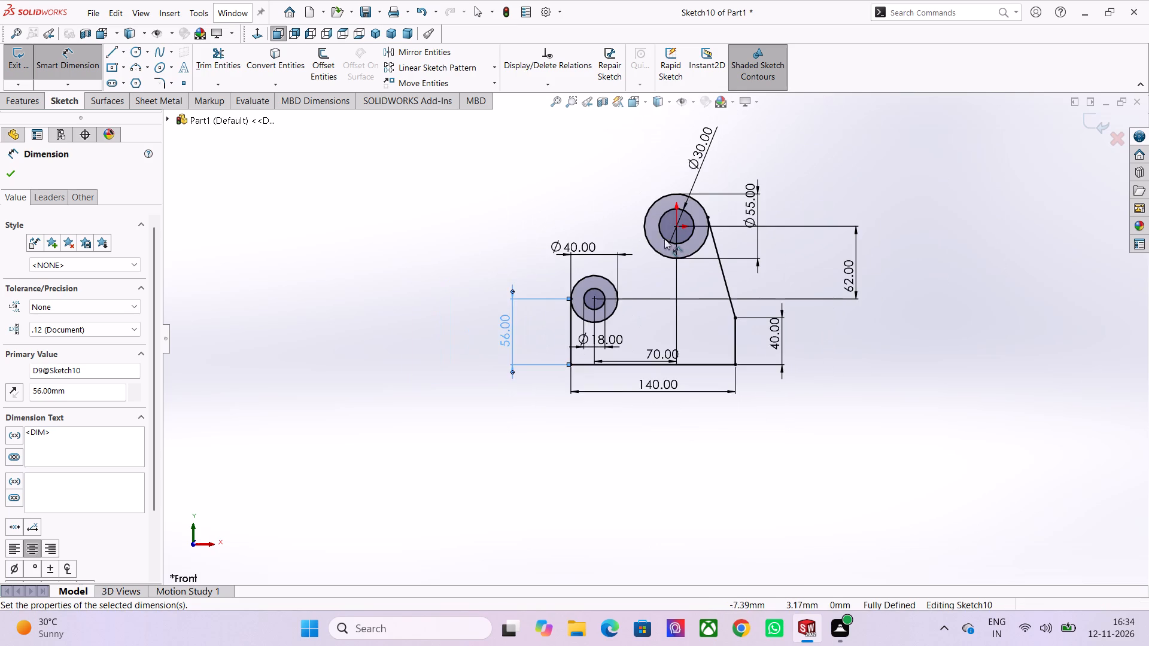
scroll(664, 242, up, 1)
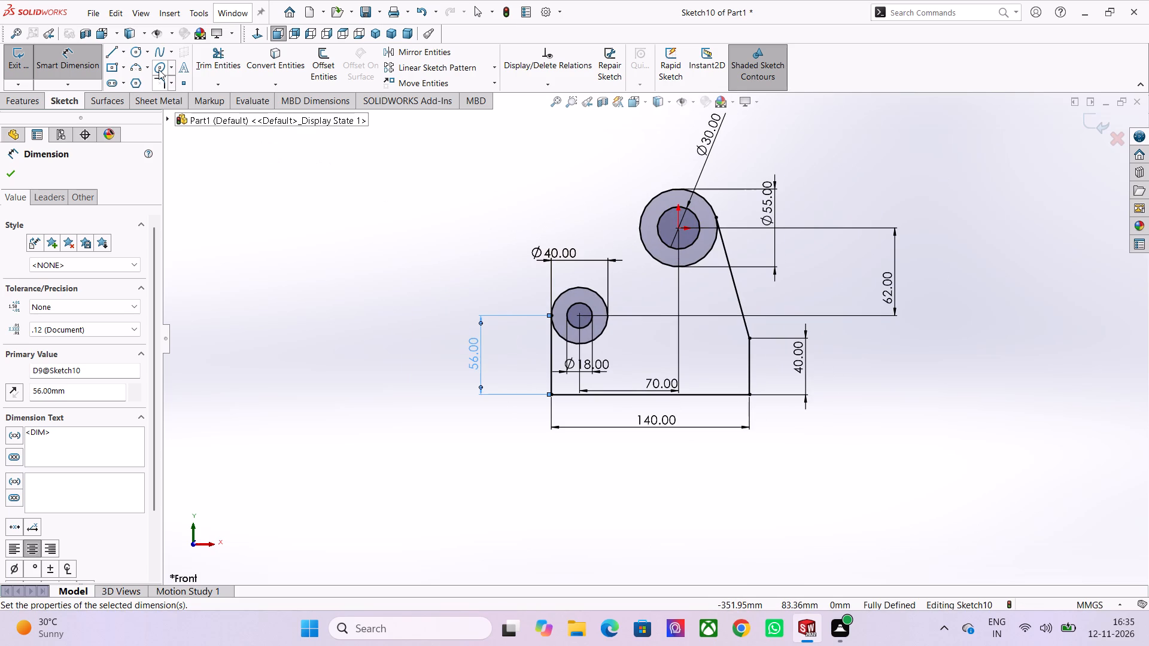
click(144, 51)
click(163, 82)
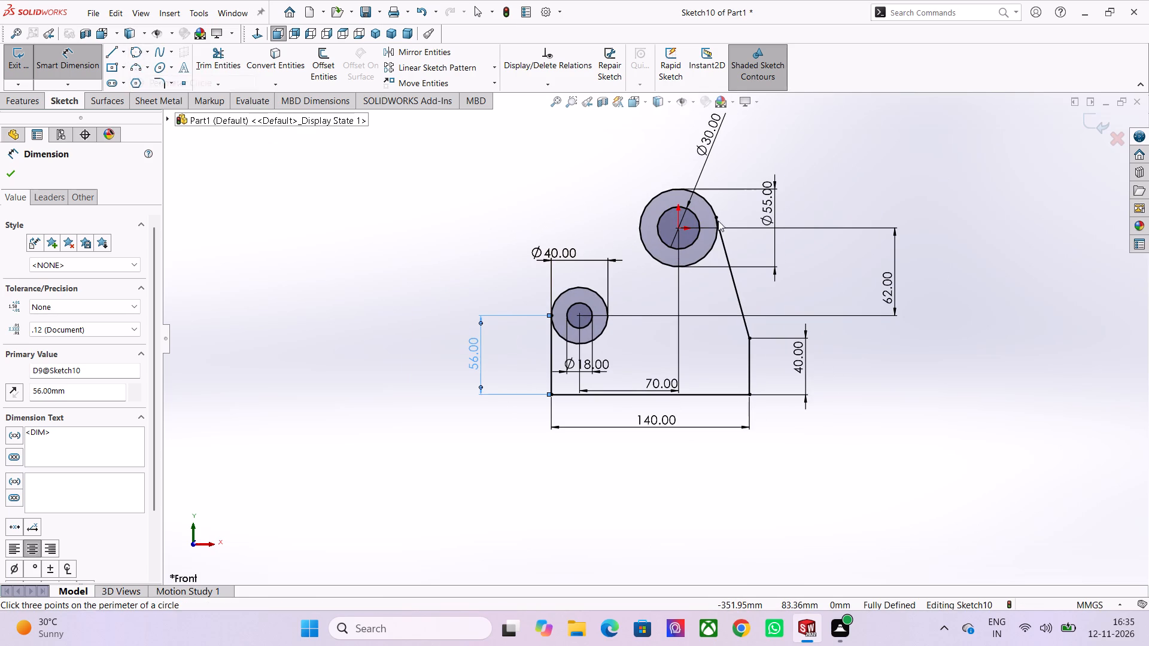
click(634, 200)
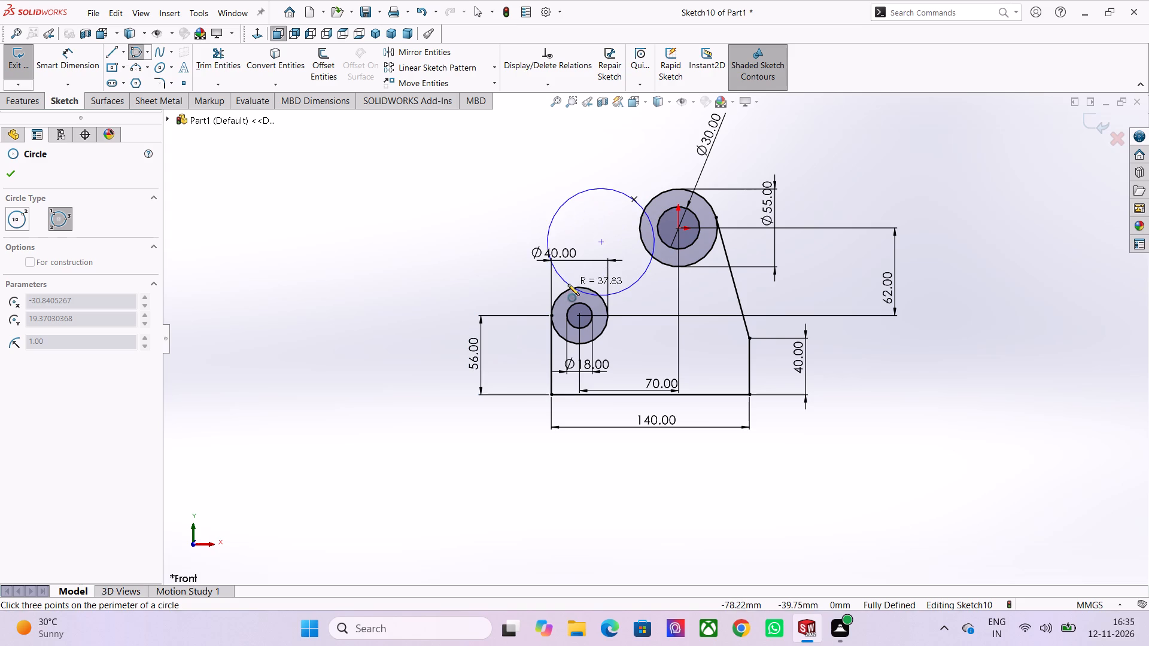
click(576, 278)
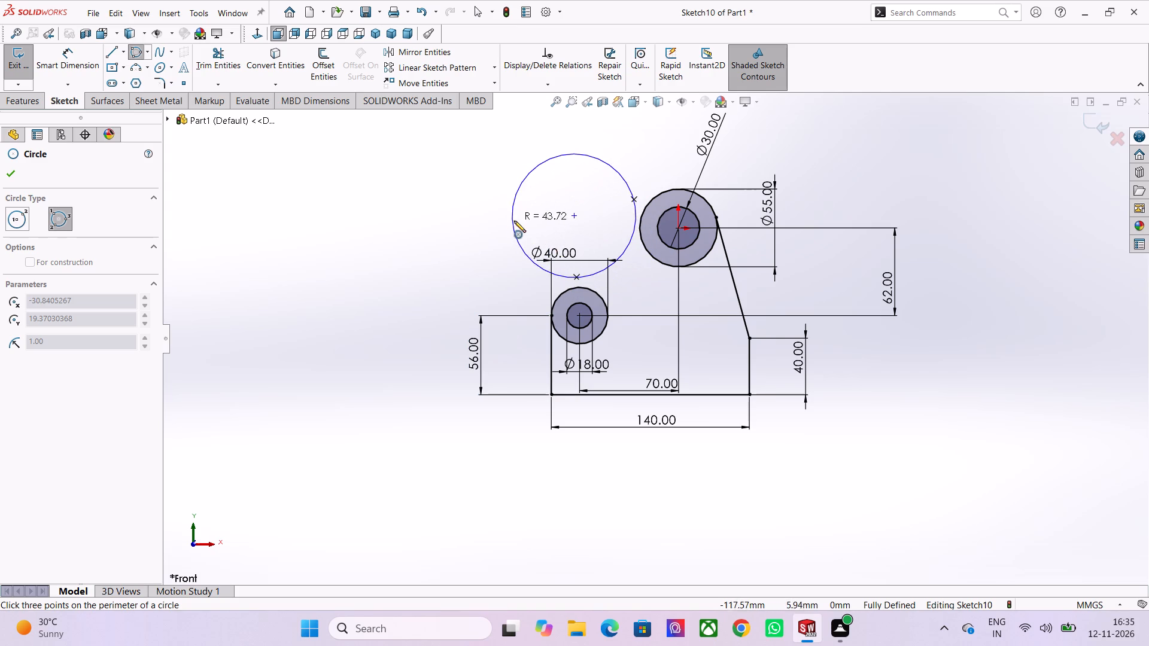
click(521, 226)
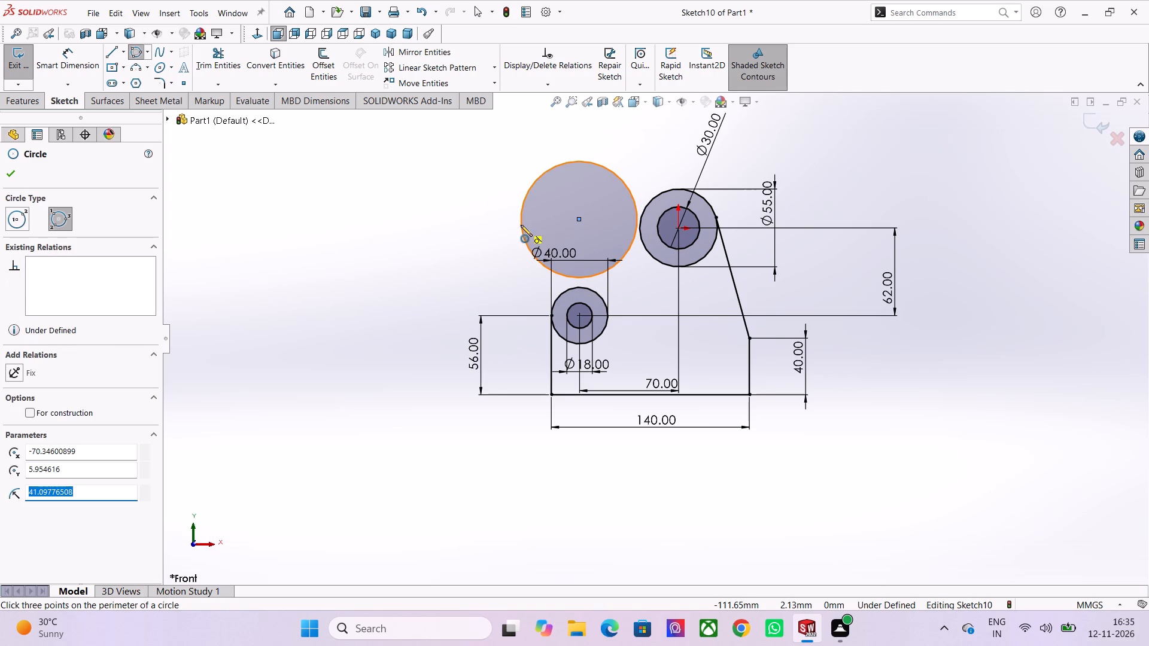
key(Escape)
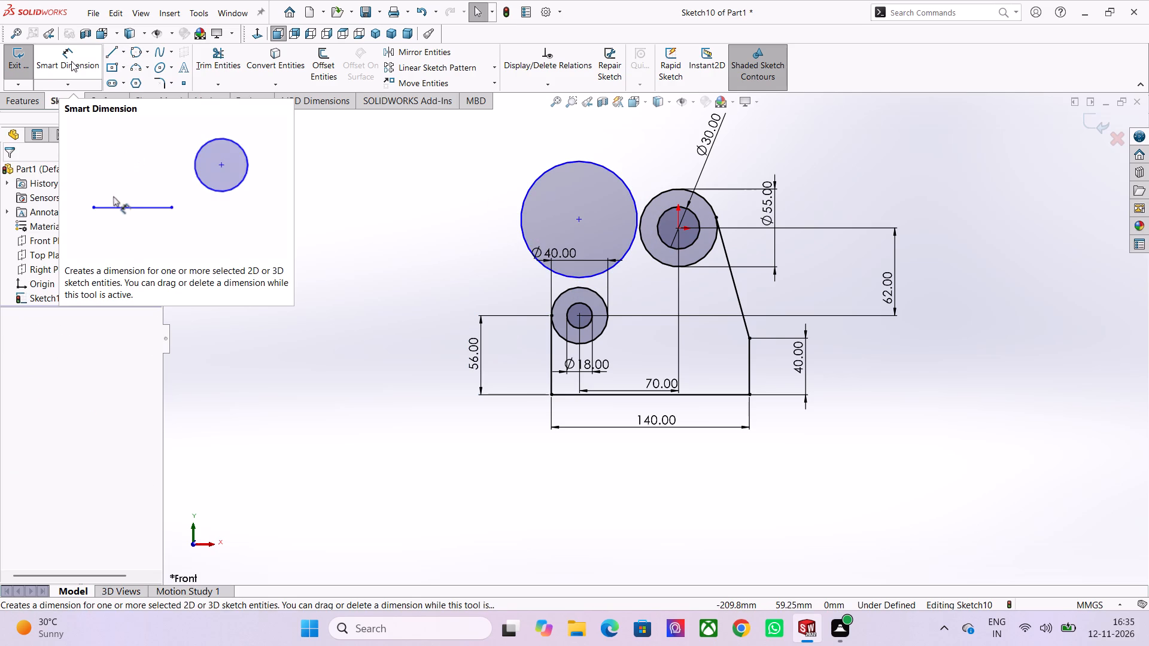
Dimension the perimeter circle above the smaller circle pair at 50 mm diameter.
click(71, 61)
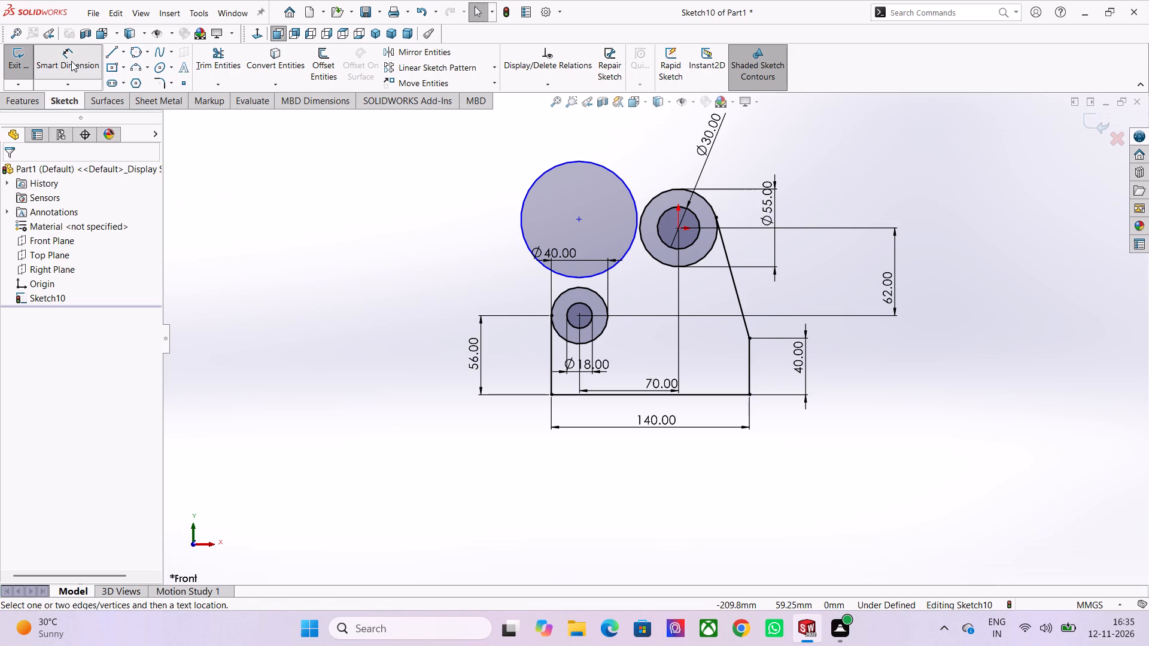
click(543, 175)
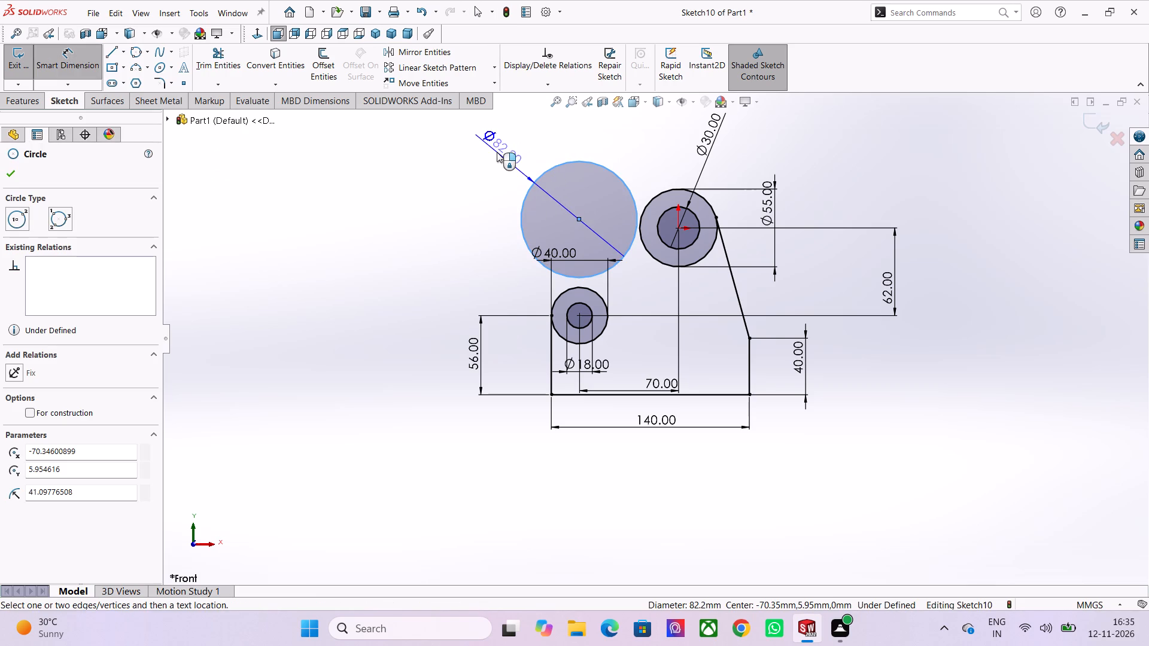
click(497, 152)
text(50)
key(Return)
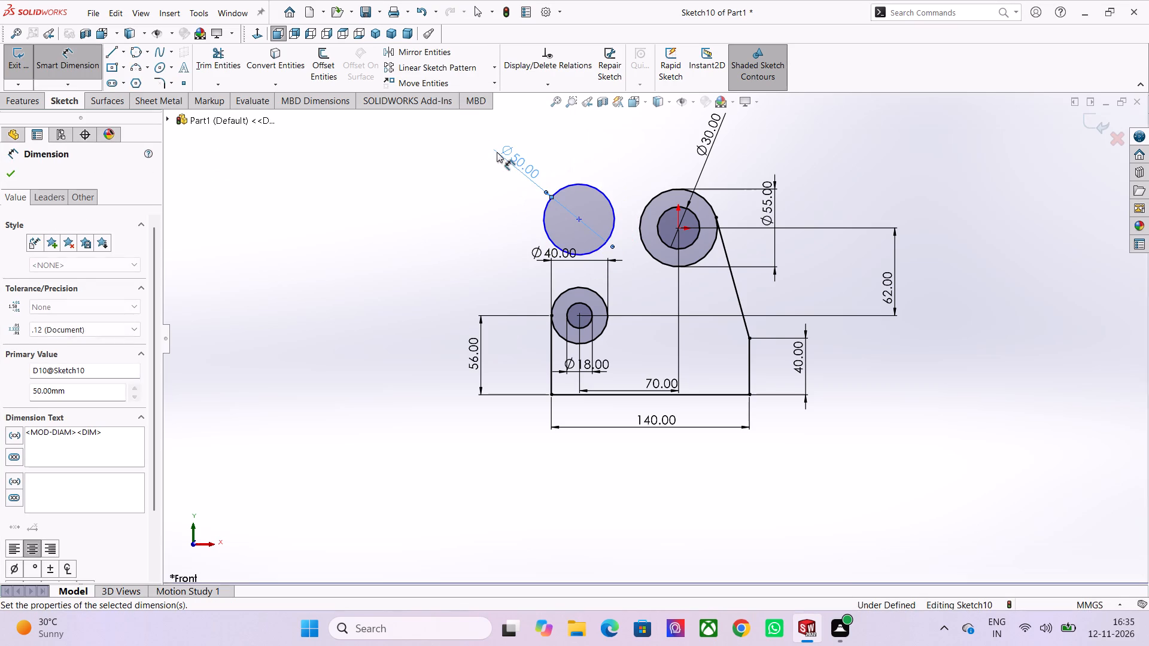
key(Escape)
key(Escape)
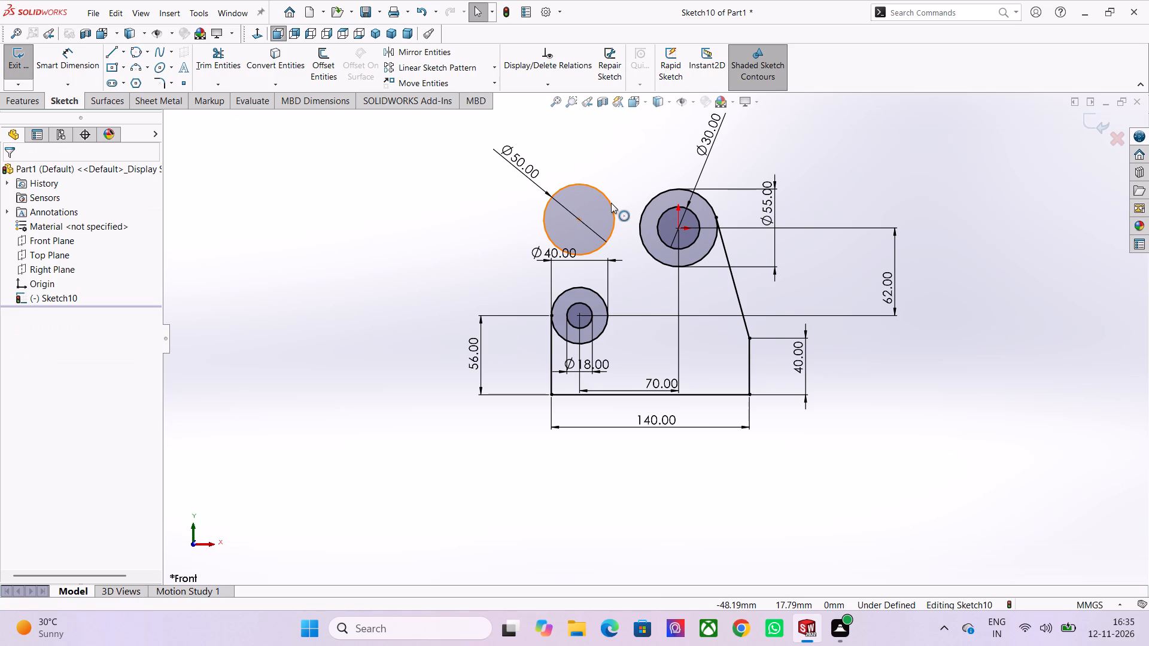
Add a tangent relation between the 50 mm circle and the 55 mm circle.
ctrl+click(611, 203)
ctrl+click(640, 217)
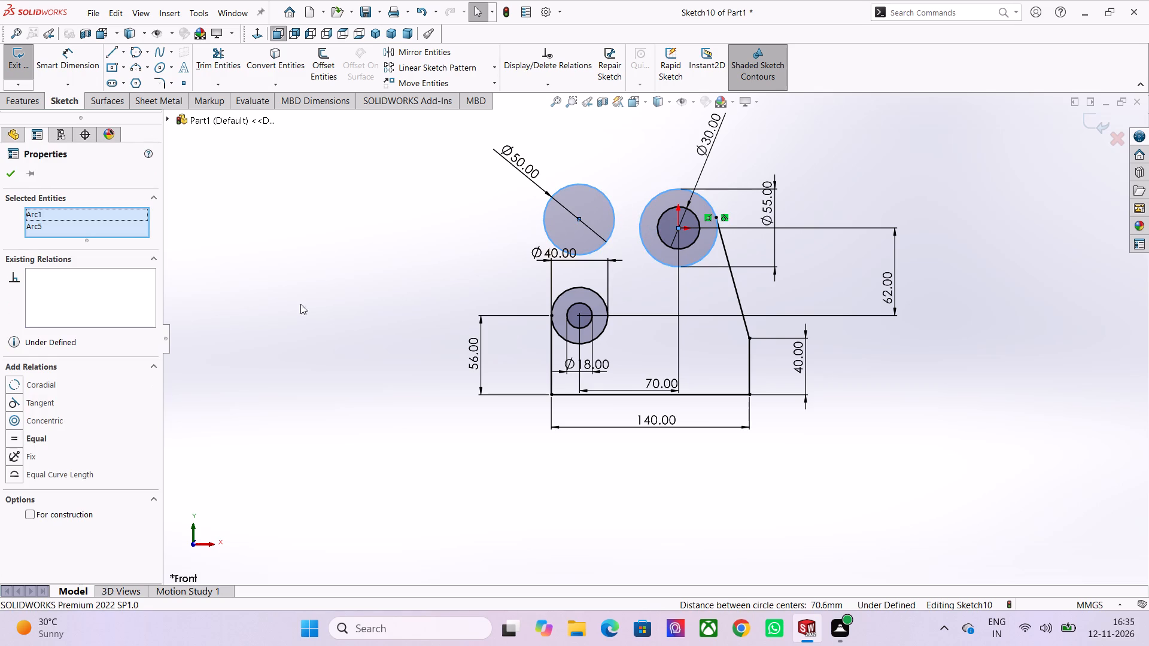
click(35, 404)
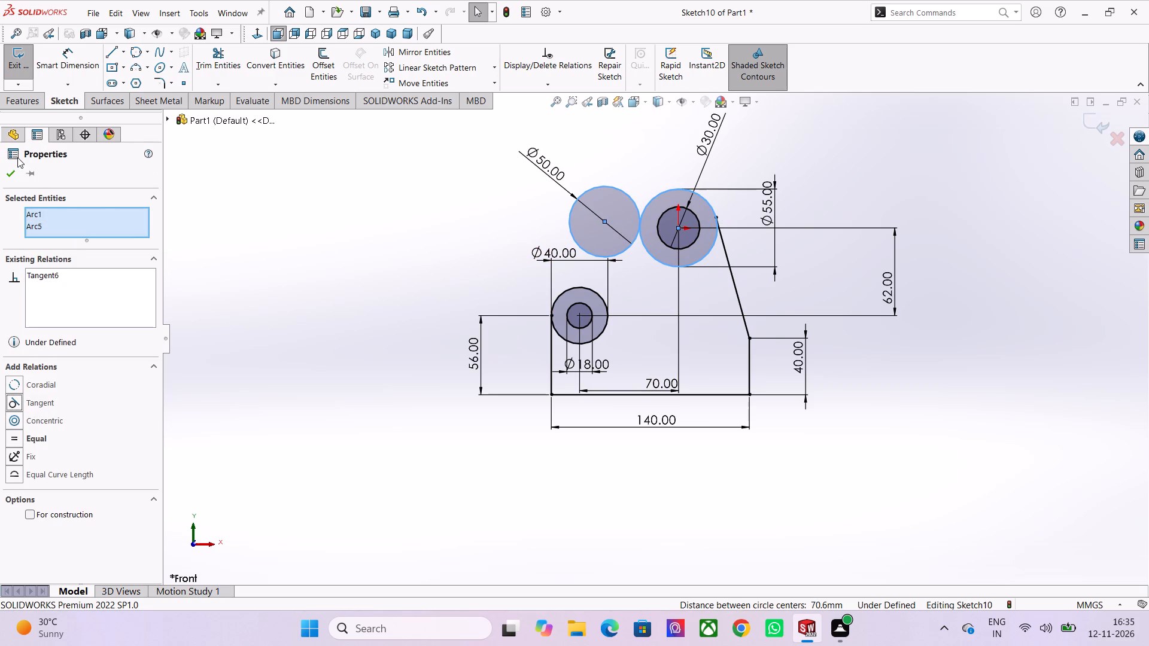
click(9, 178)
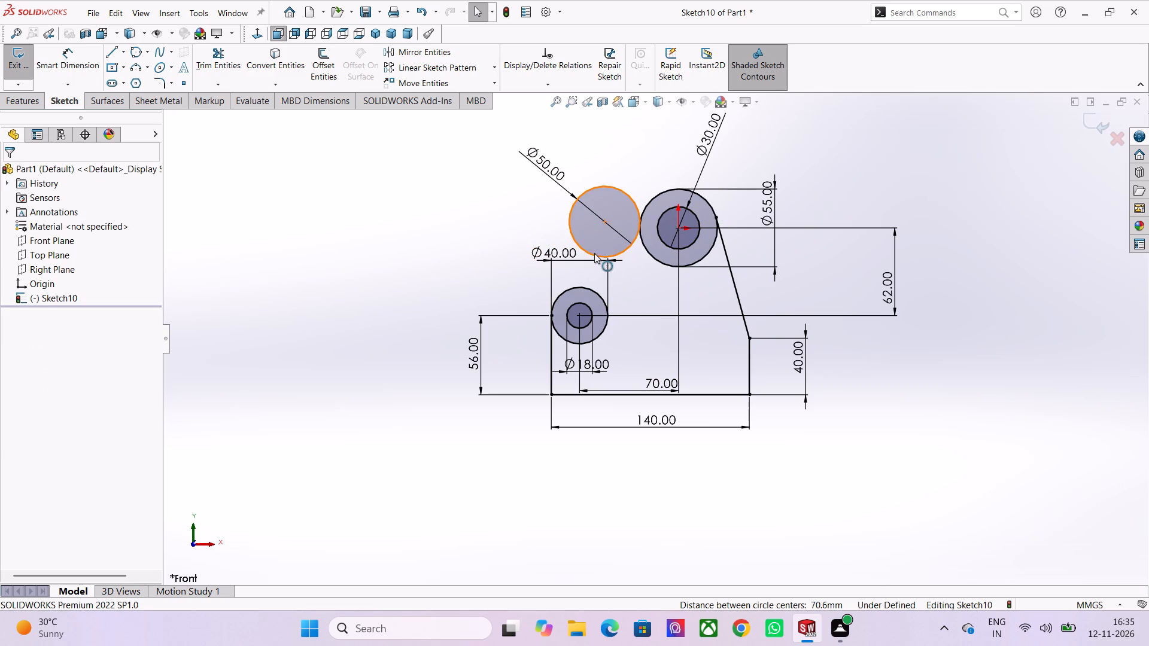
Add a tangent relation between the 50 mm circle and the 40 mm circle.
click(594, 253)
ctrl+click(595, 291)
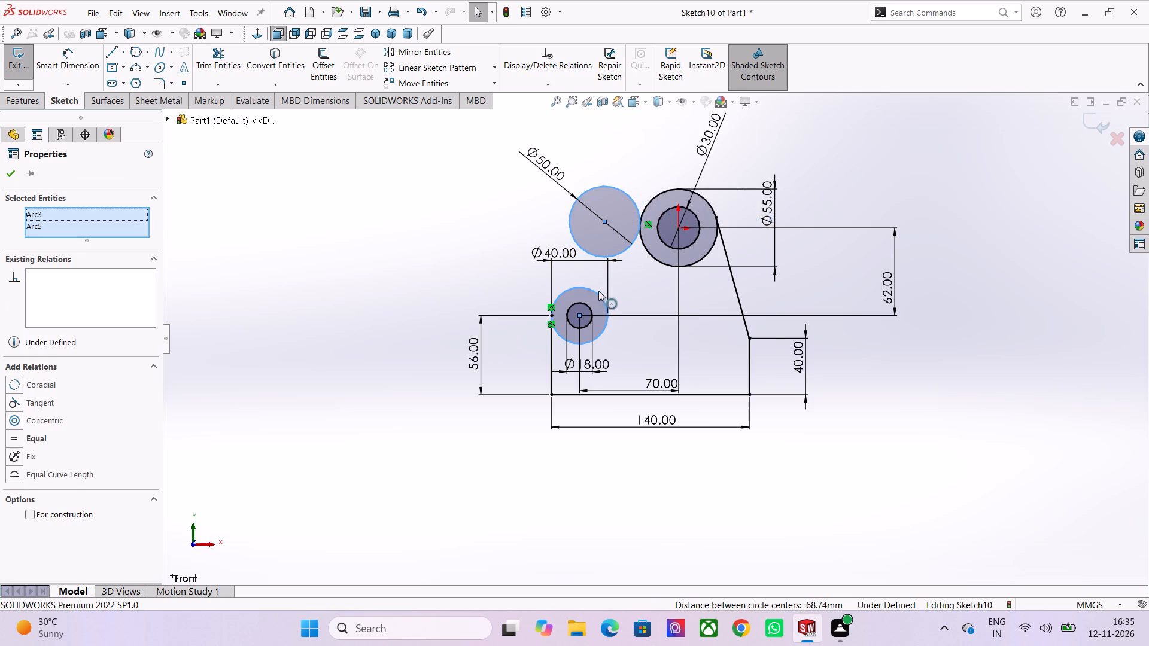
click(643, 239)
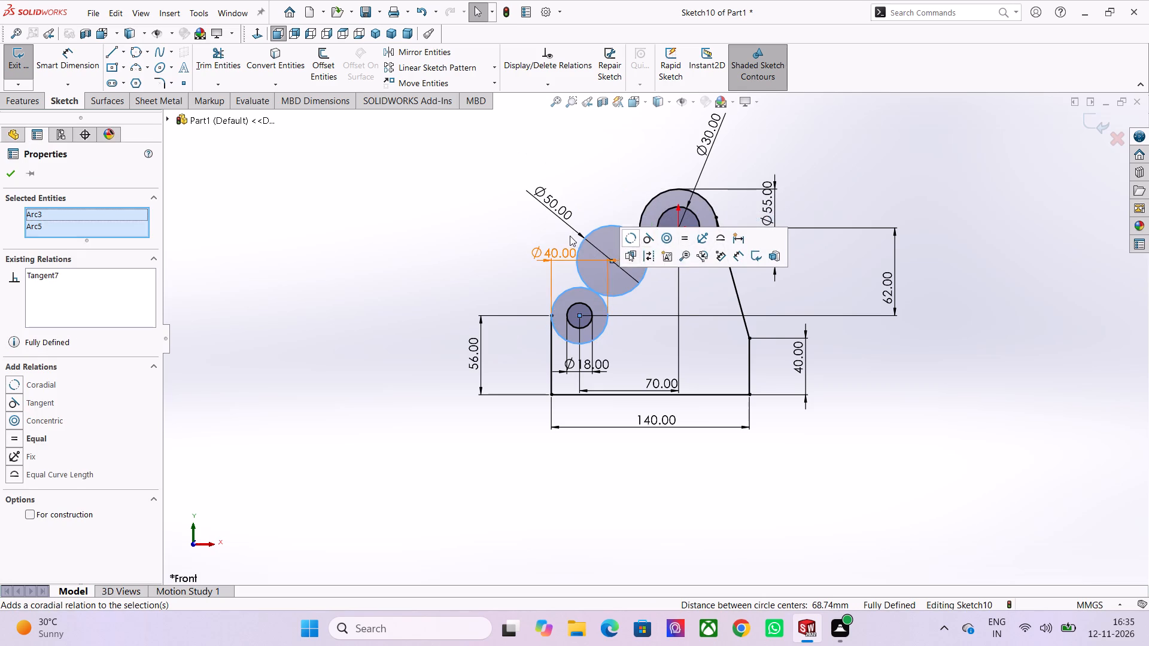
click(8, 169)
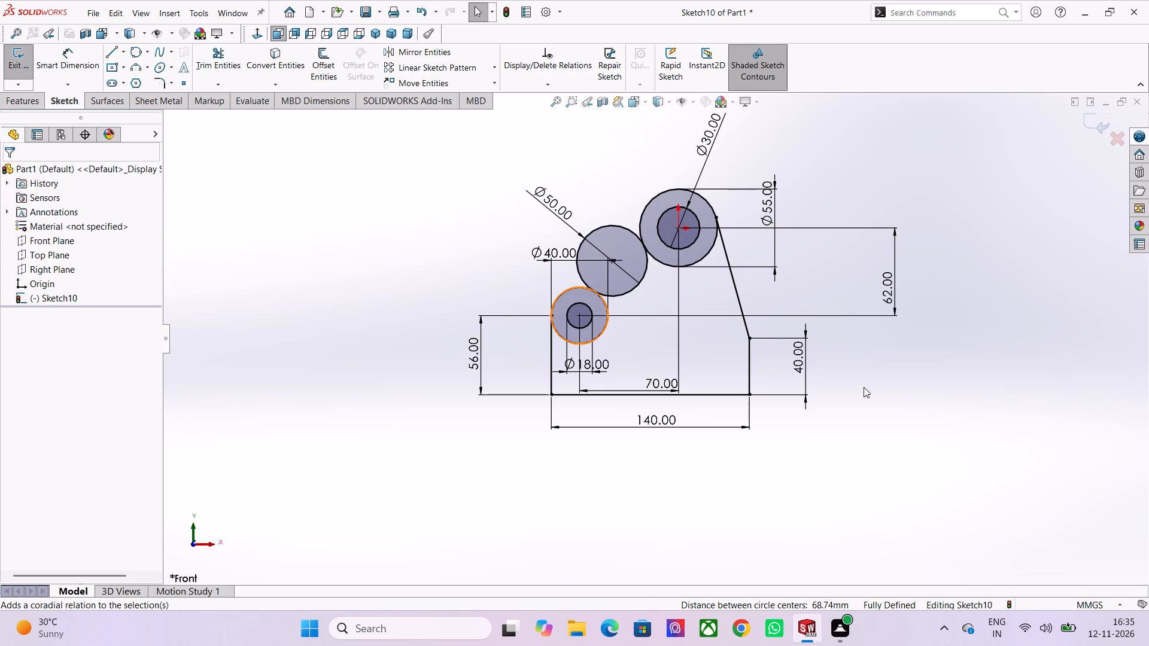
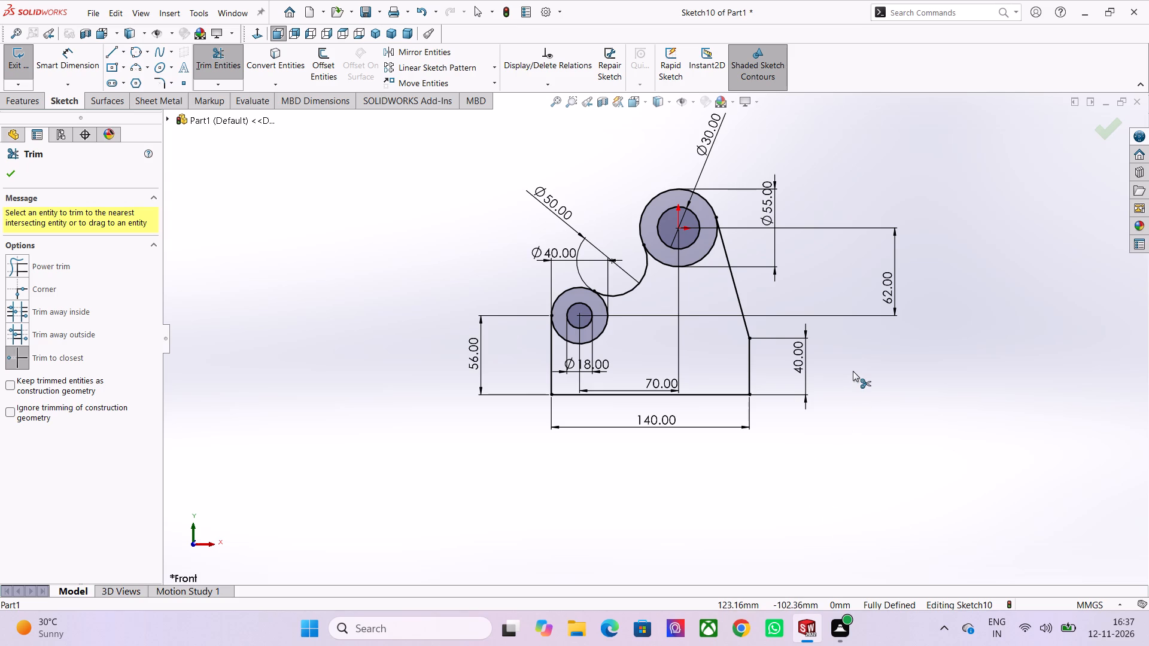
Undo the trimming, the tangent relations and the 50 mm circle with its dimension between the two circle pairs.
key(Escape)
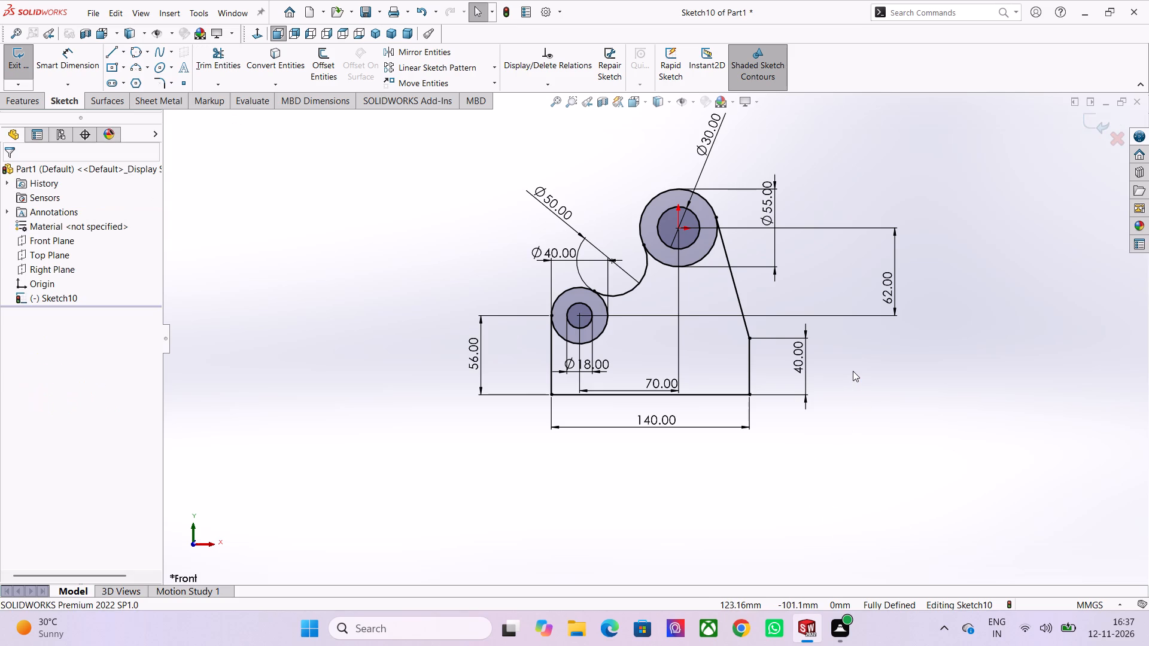
key(ctrl+z)
key(ctrl+z)
key(ctrl+z)
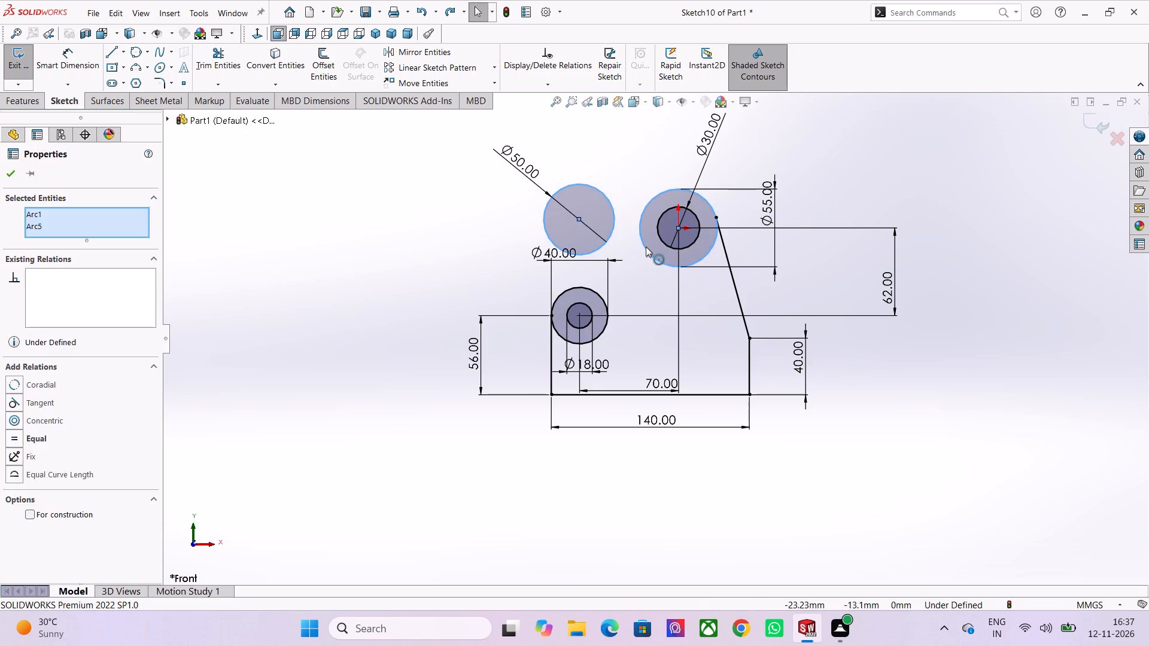
key(ctrl+z)
key(ctrl+z)
key(ctrl+z)
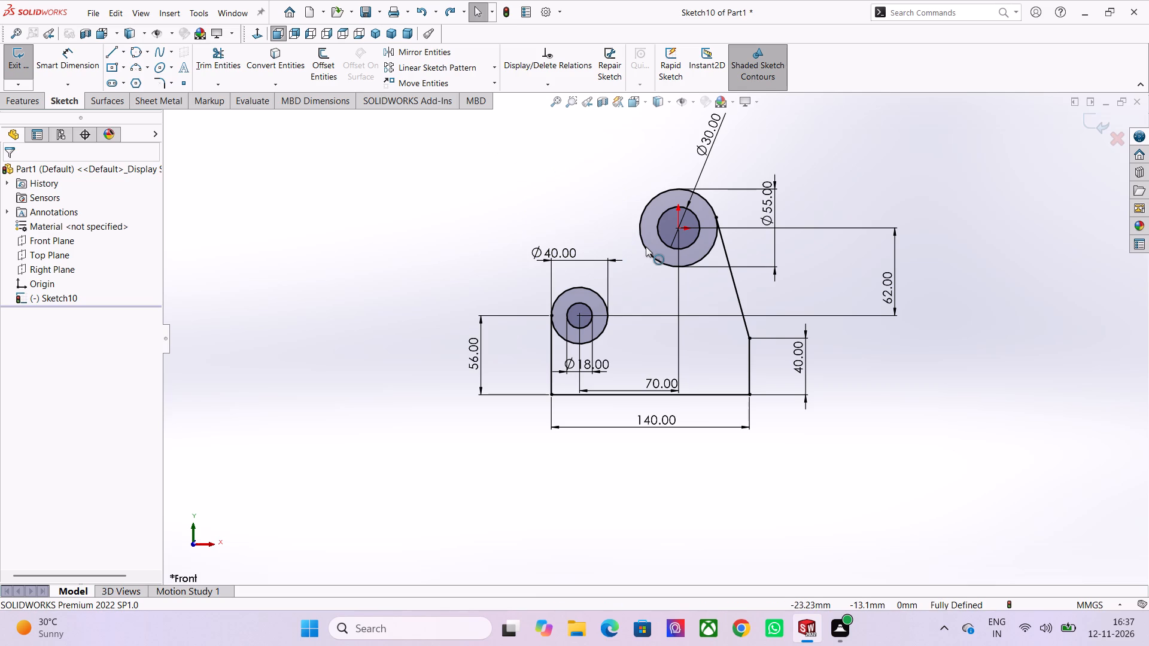
Sketch a vertical line about 42 mm down from the 55 mm circle's left quadrant and a 42.5 mm horizontal line to the 40 mm circle's top.
click(111, 47)
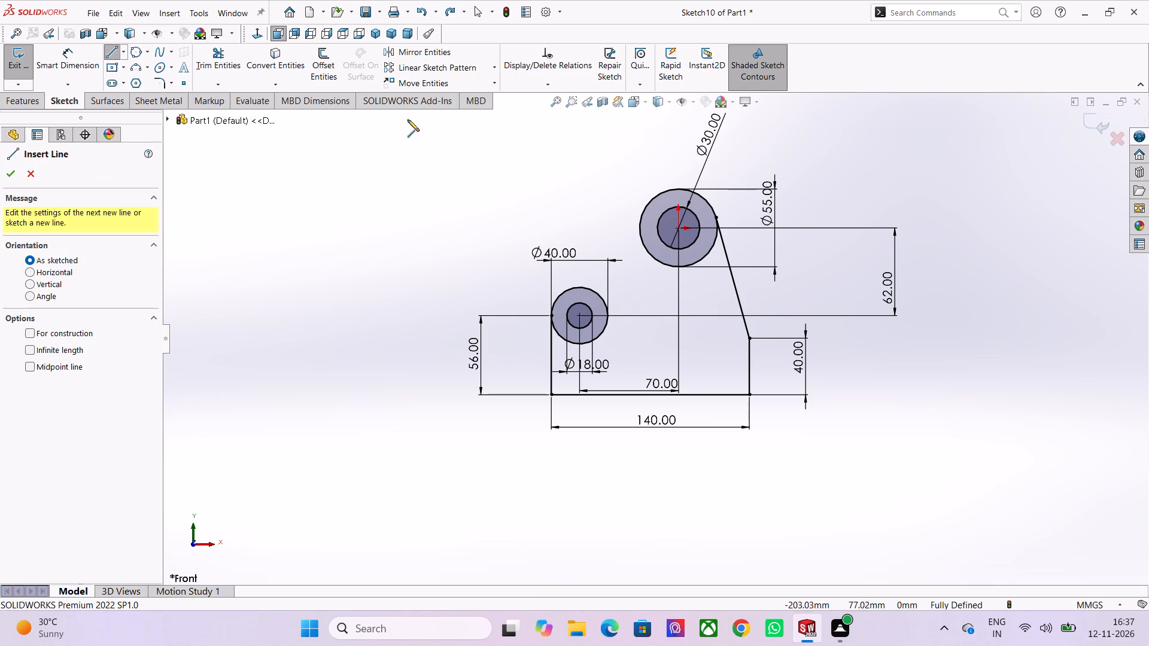
click(640, 227)
click(639, 285)
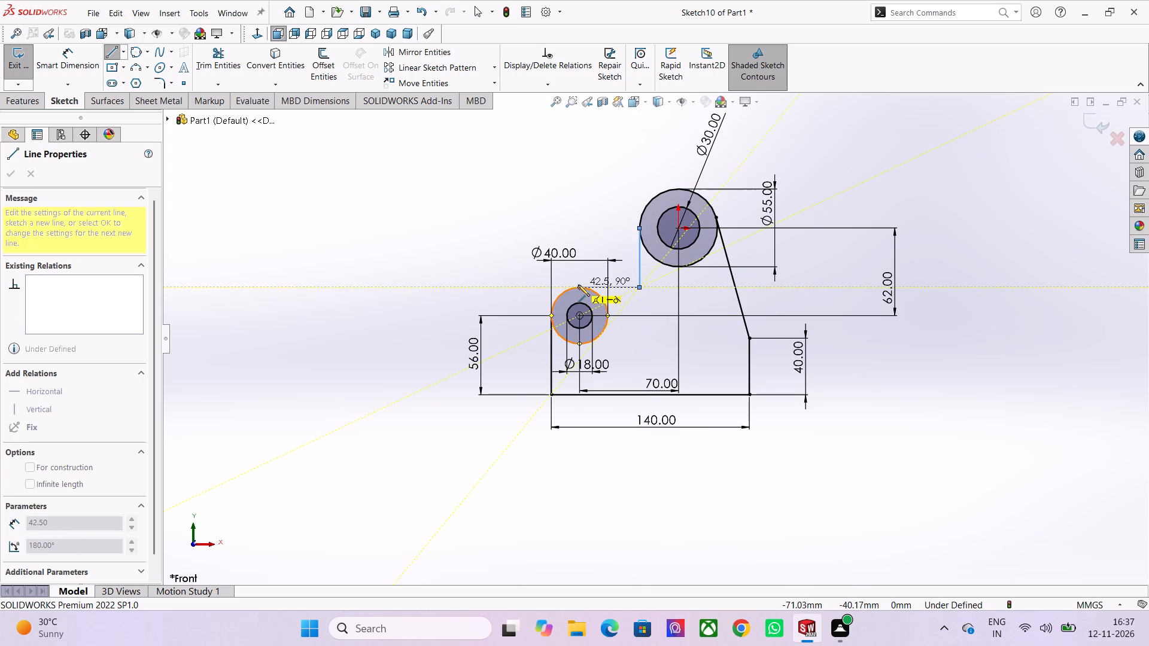
click(580, 286)
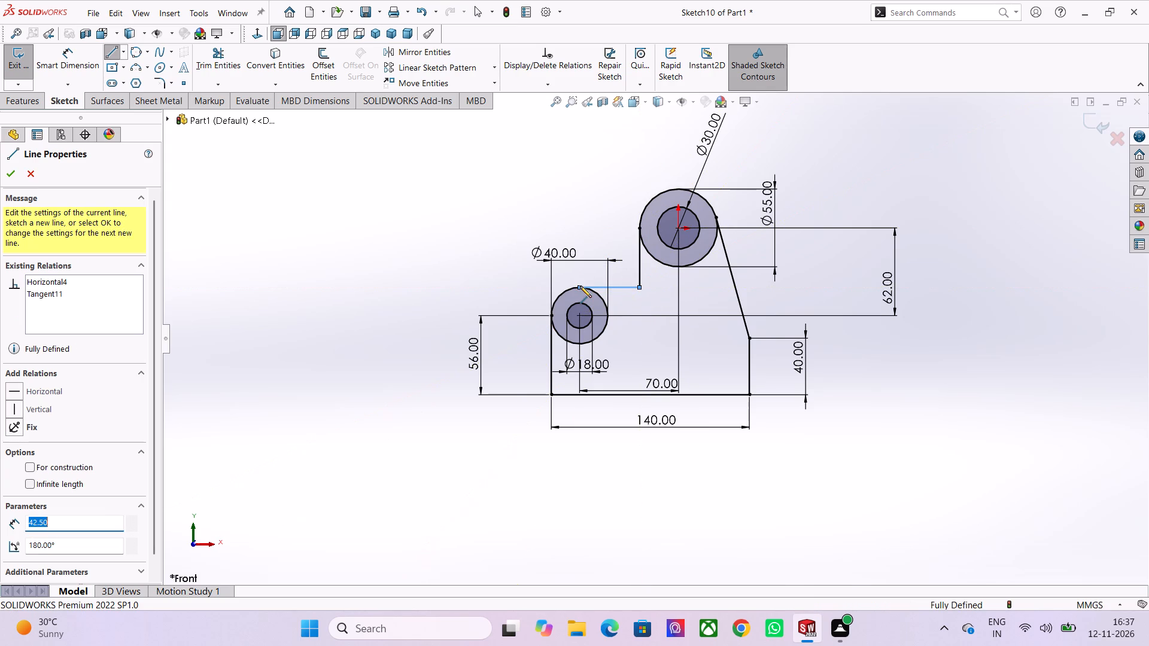
key(Escape)
scroll(641, 240, up, 3)
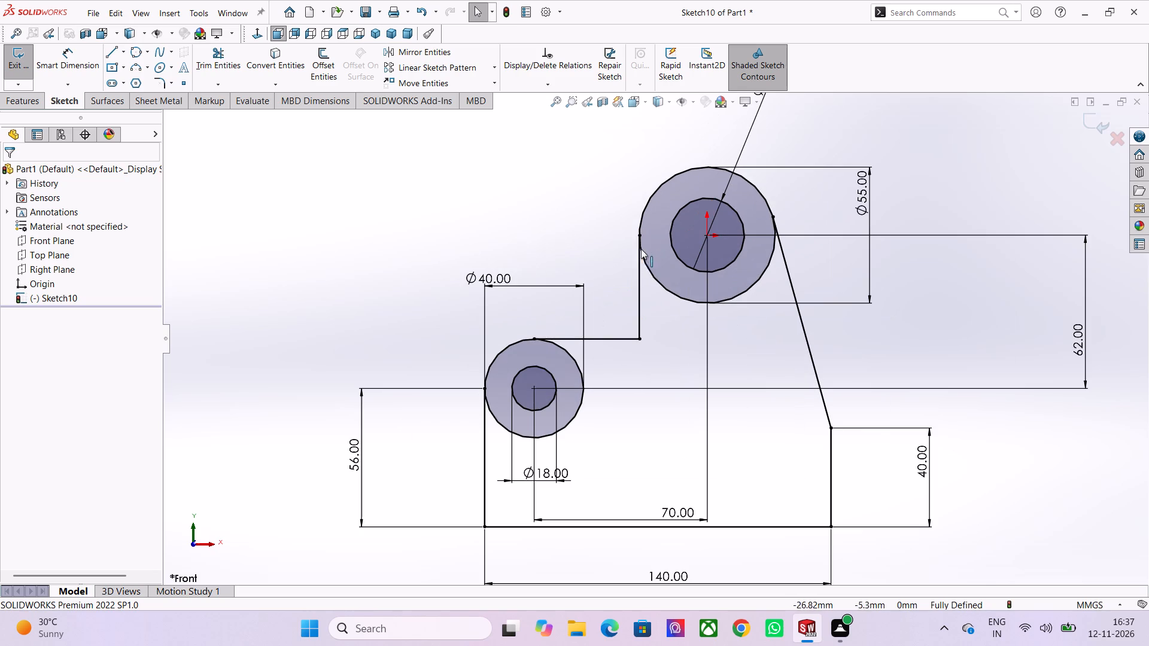
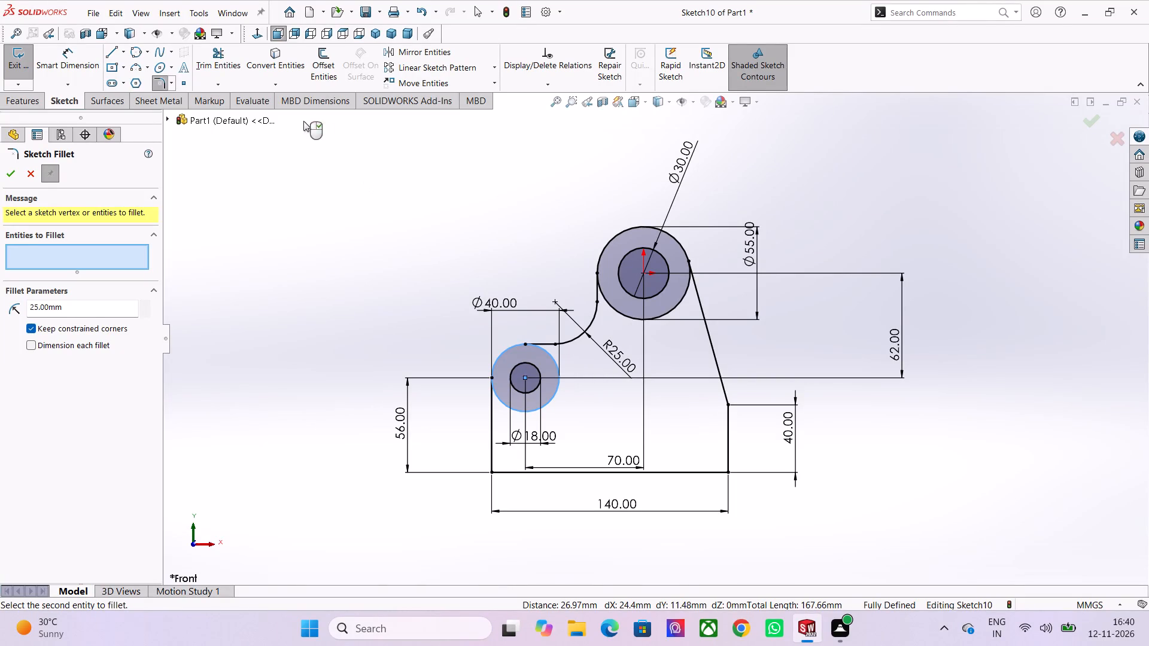
Trim away the inner arcs of the 40 mm and 55 mm circles, leaving one closed outer bracket outline.
click(236, 69)
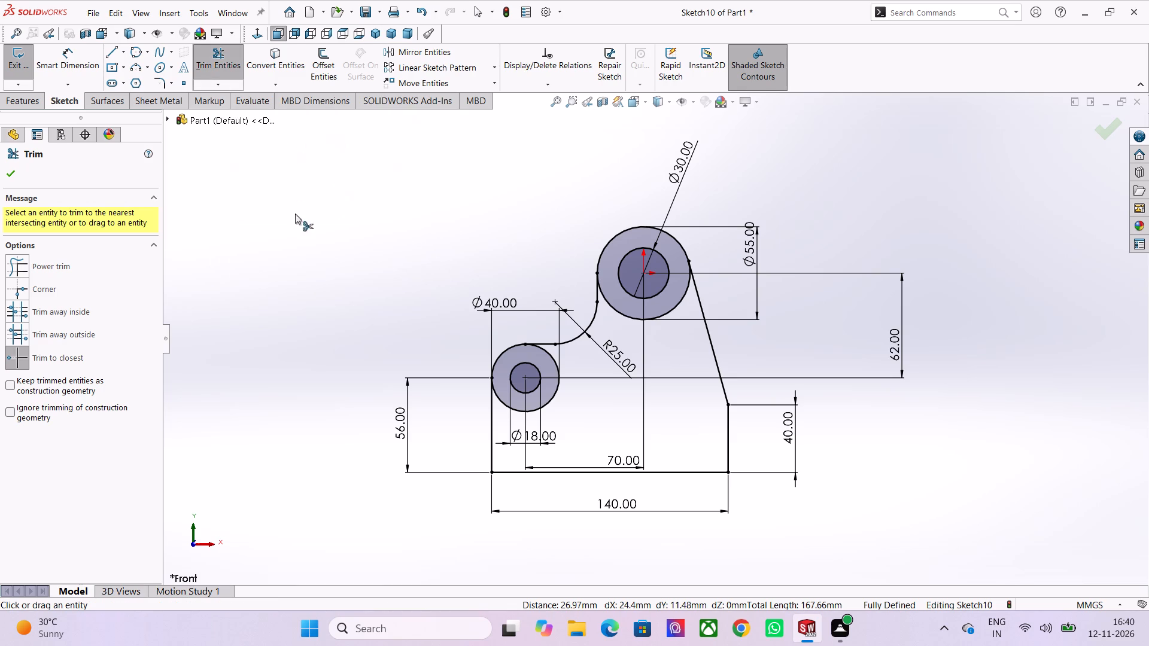
click(553, 396)
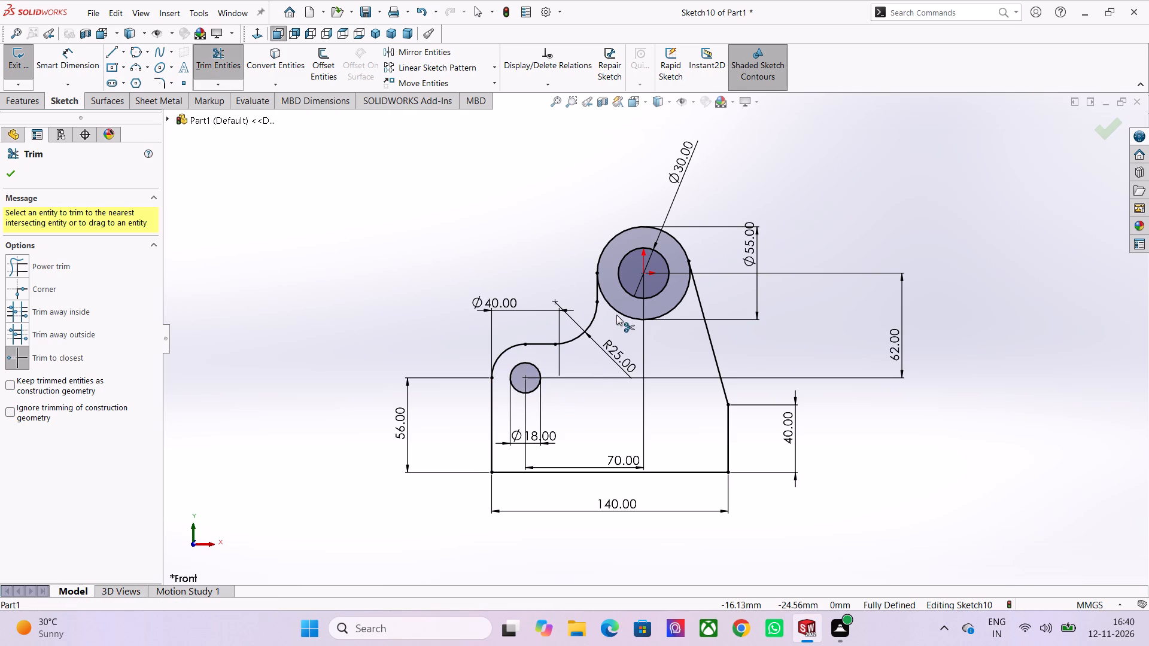
click(618, 314)
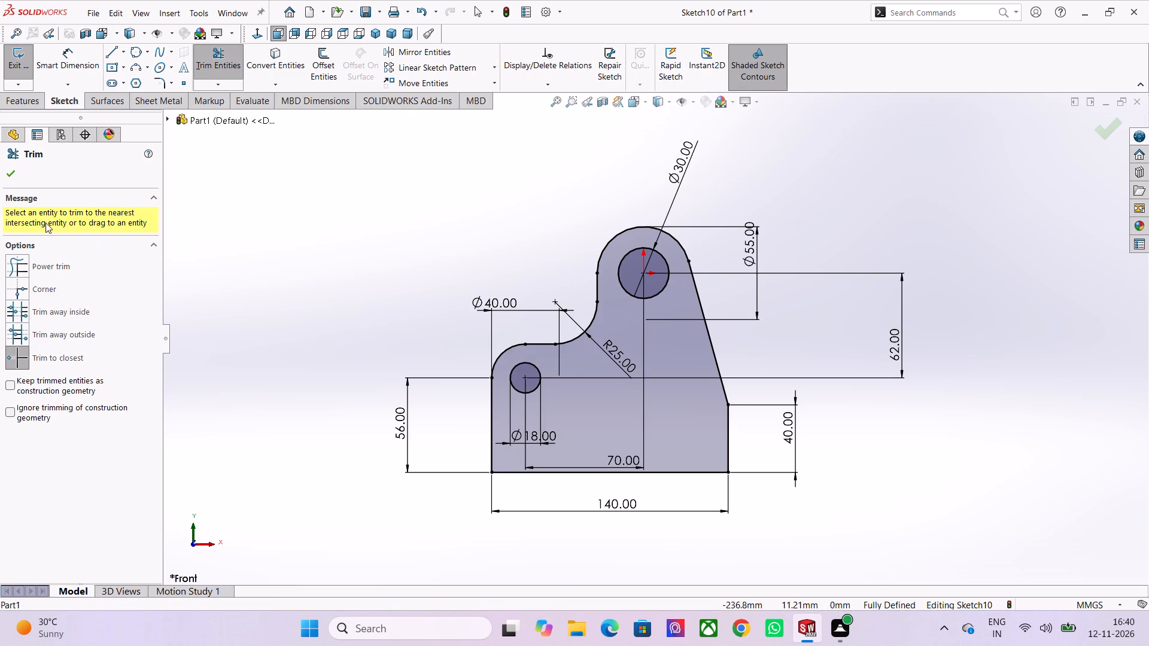
click(9, 178)
Exit the bracket sketch and extrude it as a blind boss 85 mm deep, forward from the Front Plane in the default direction.
scroll(302, 281, down, 2)
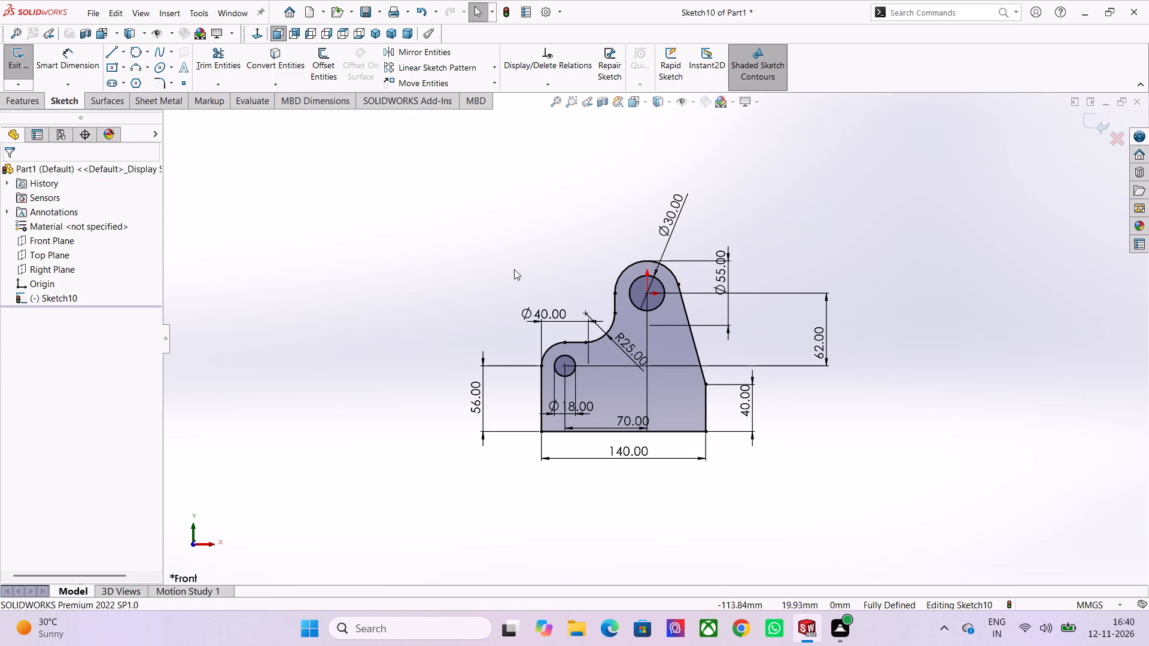
middle_drag(521, 272, 592, 330)
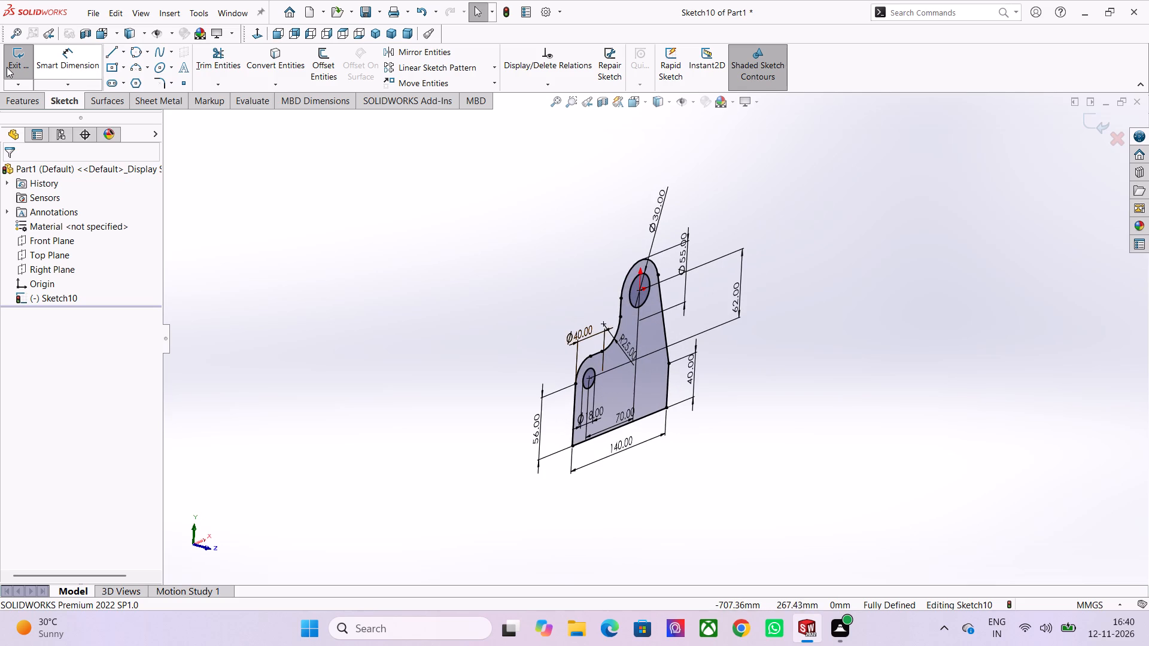
click(6, 66)
click(12, 96)
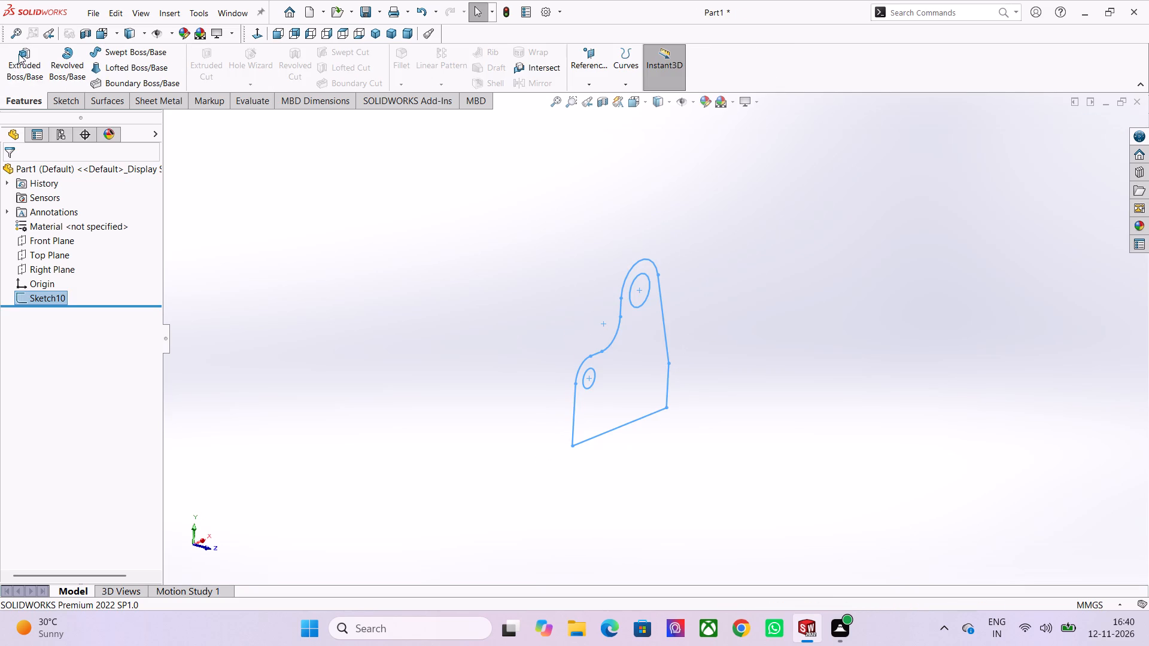
click(19, 54)
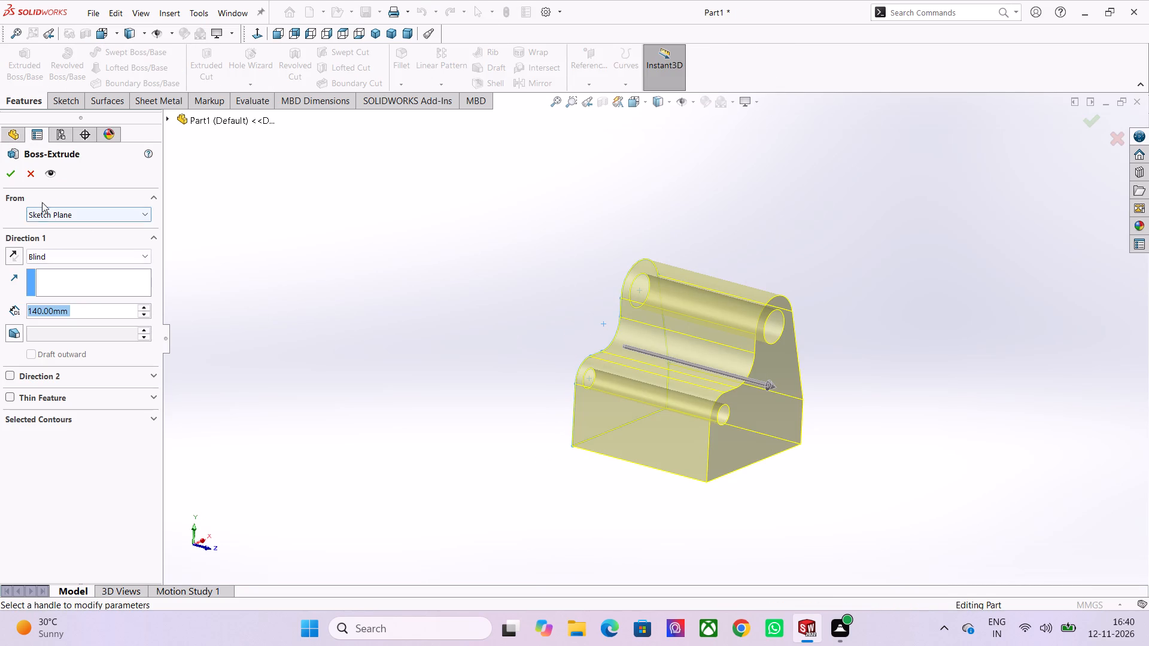
click(13, 255)
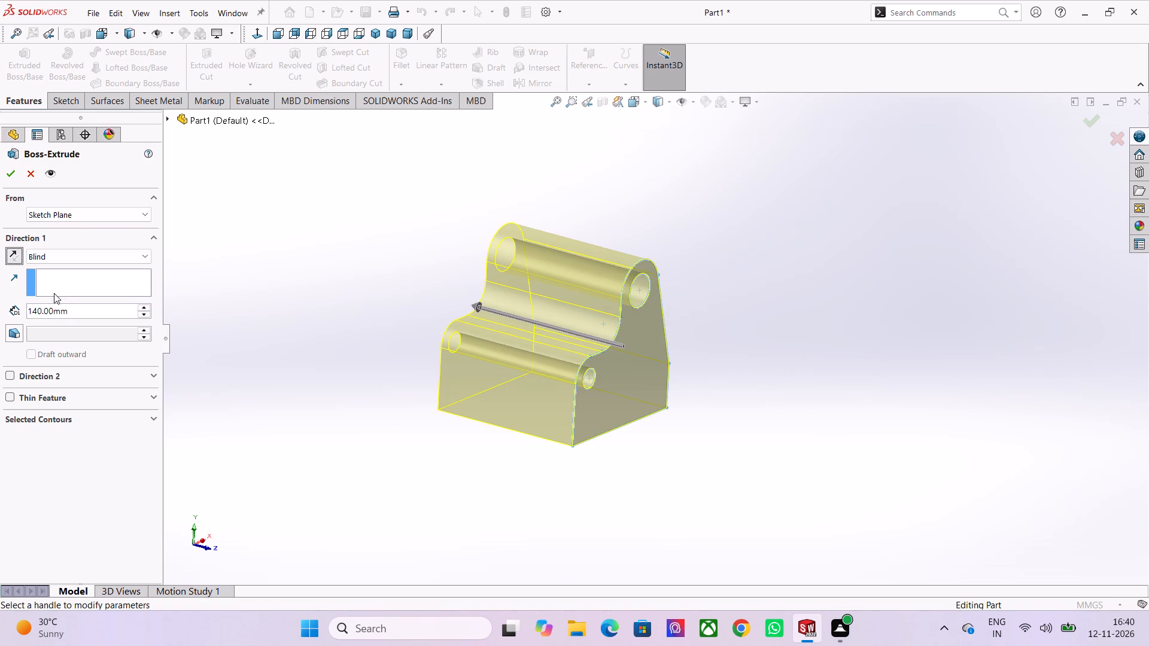
double_click(69, 310)
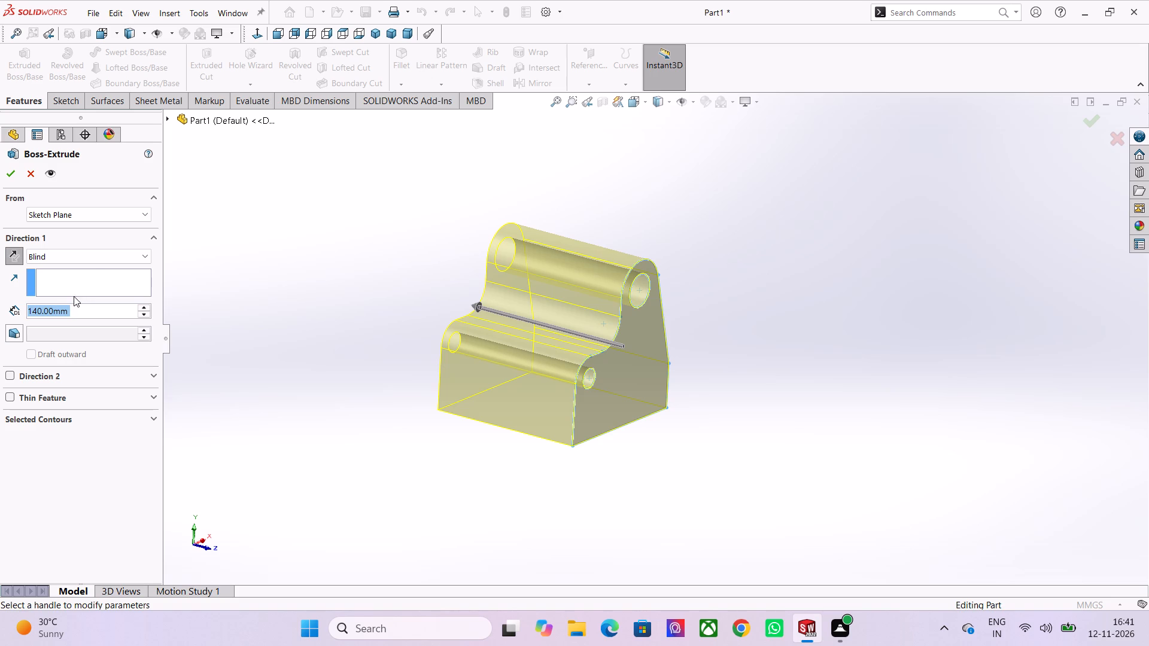
click(15, 253)
double_click(70, 312)
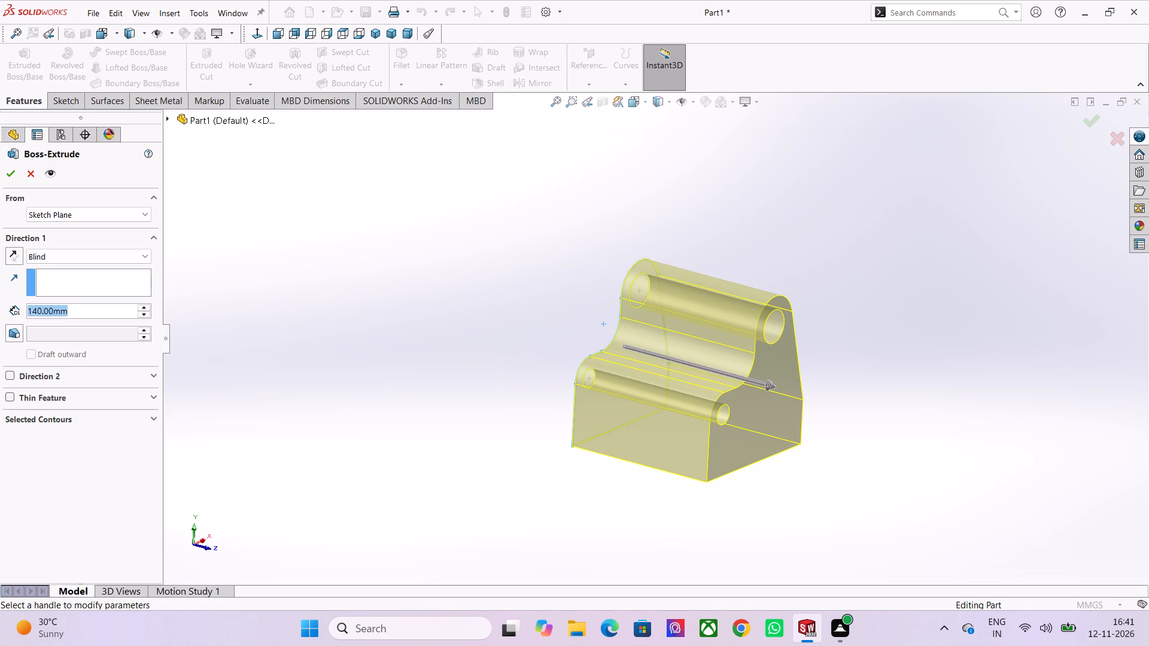
text(85)
key(Return)
key(Return)
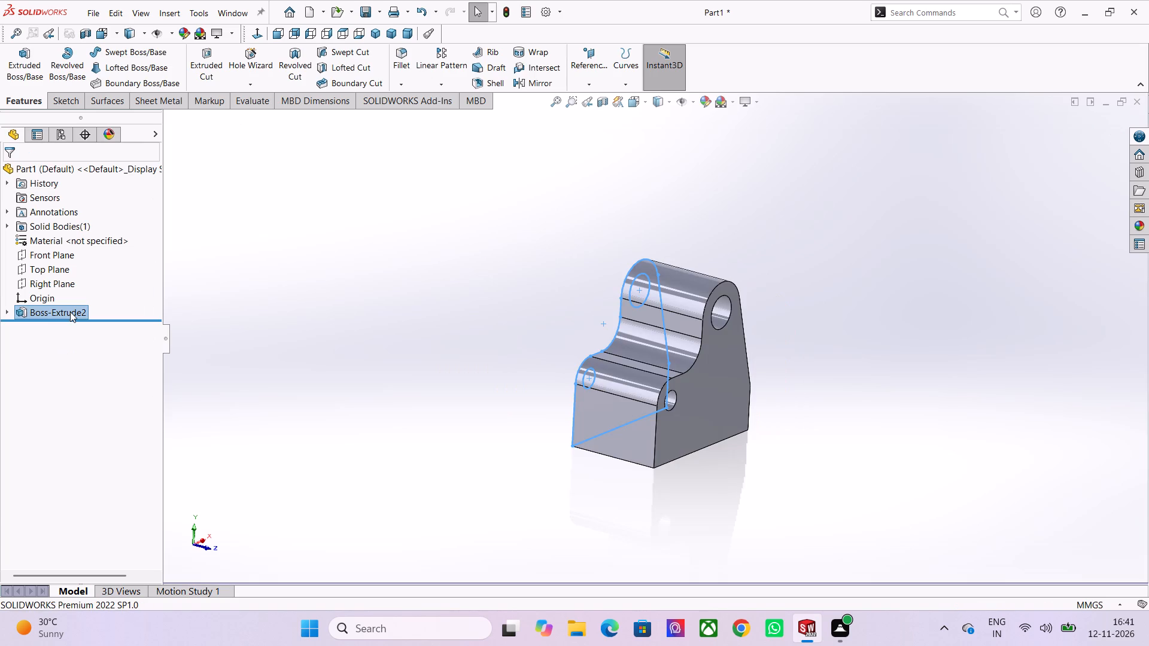
key(Escape)
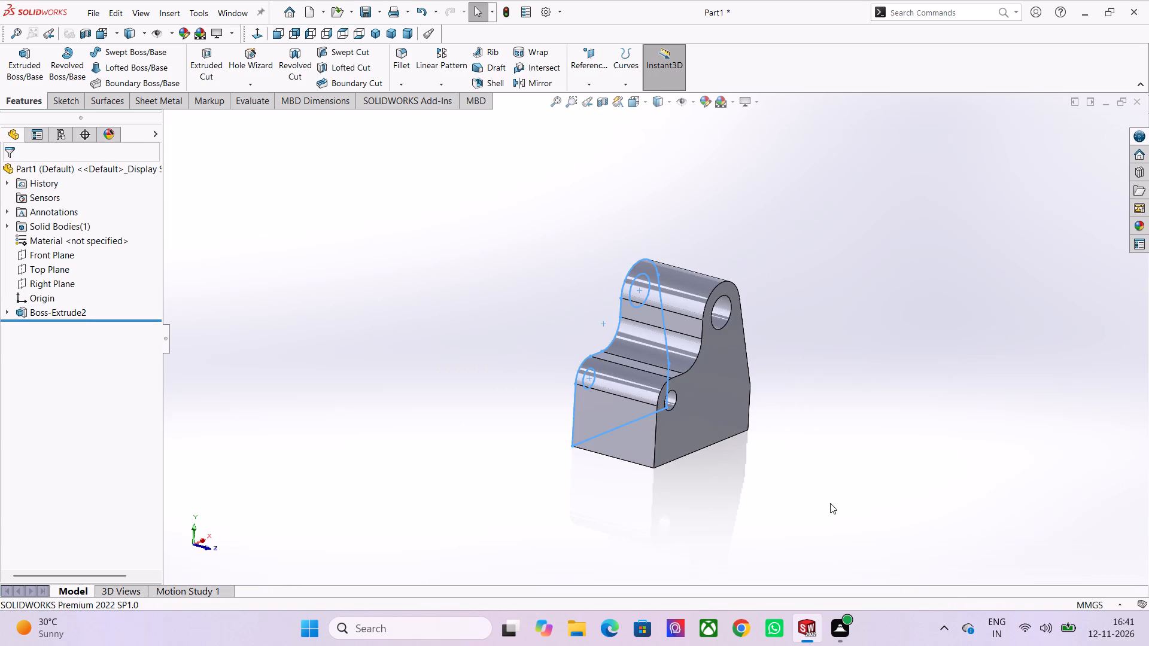
Start a new sketch on the front face of the extruded bracket.
middle_drag(827, 502, 763, 461)
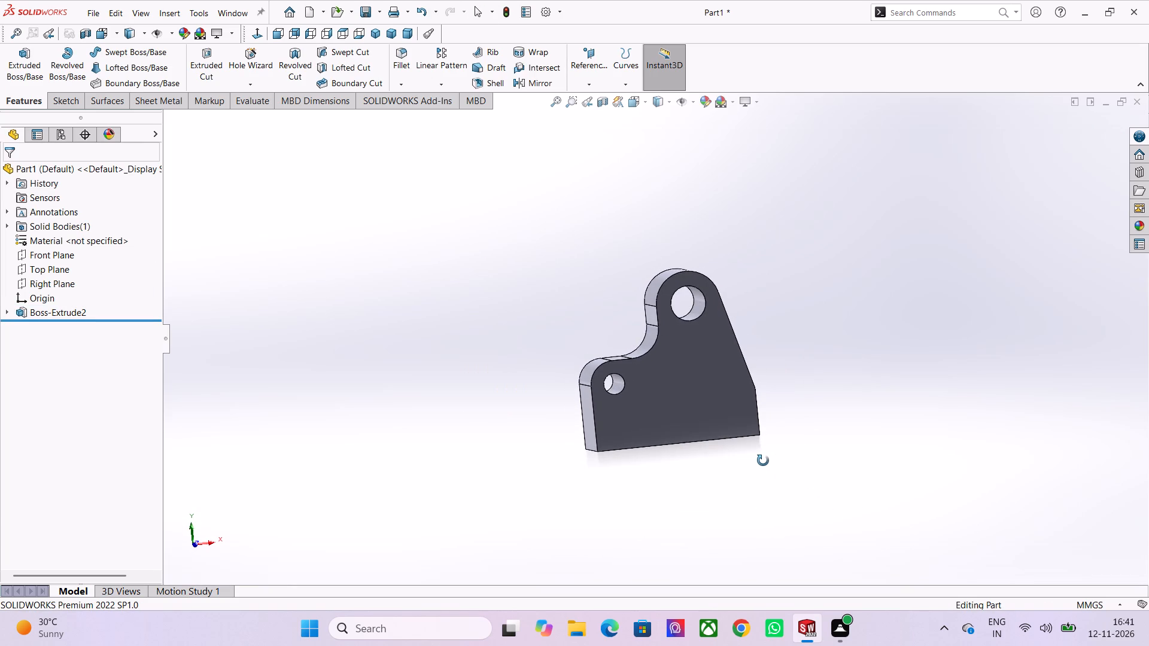
middle_drag(763, 461, 770, 465)
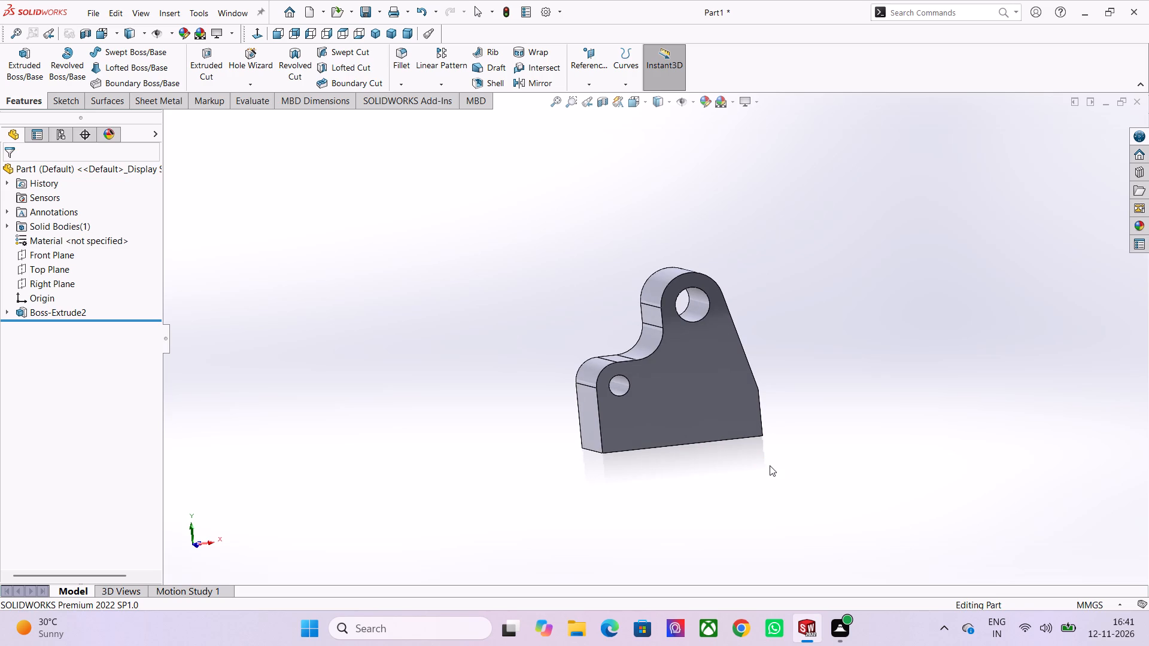
click(700, 419)
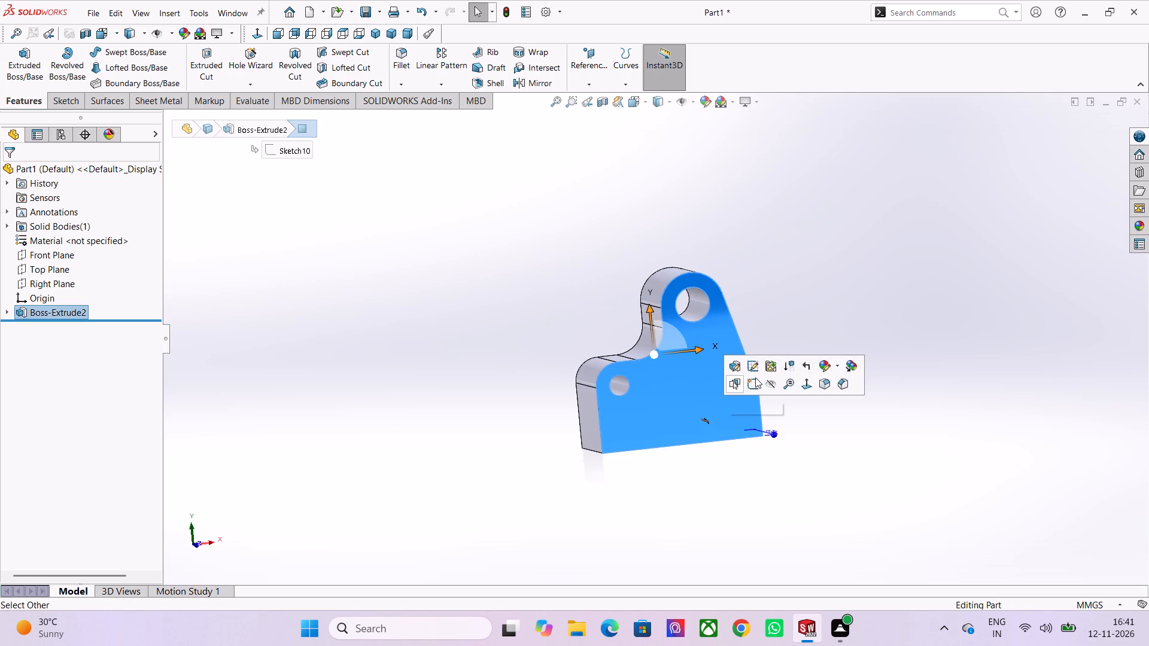
click(755, 377)
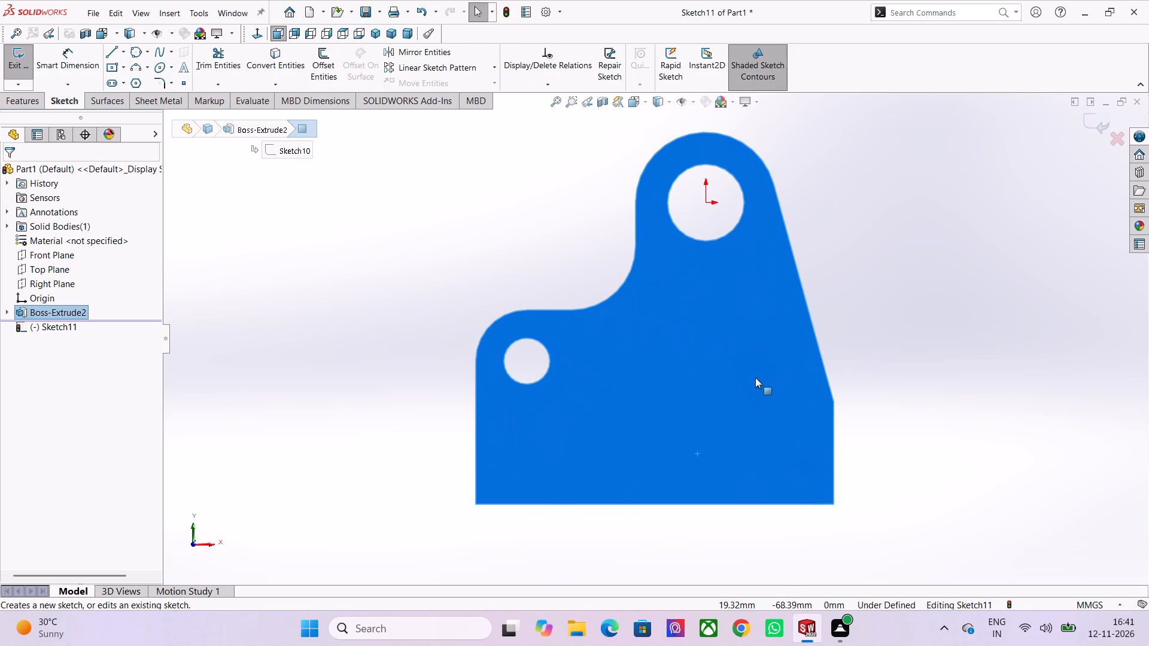
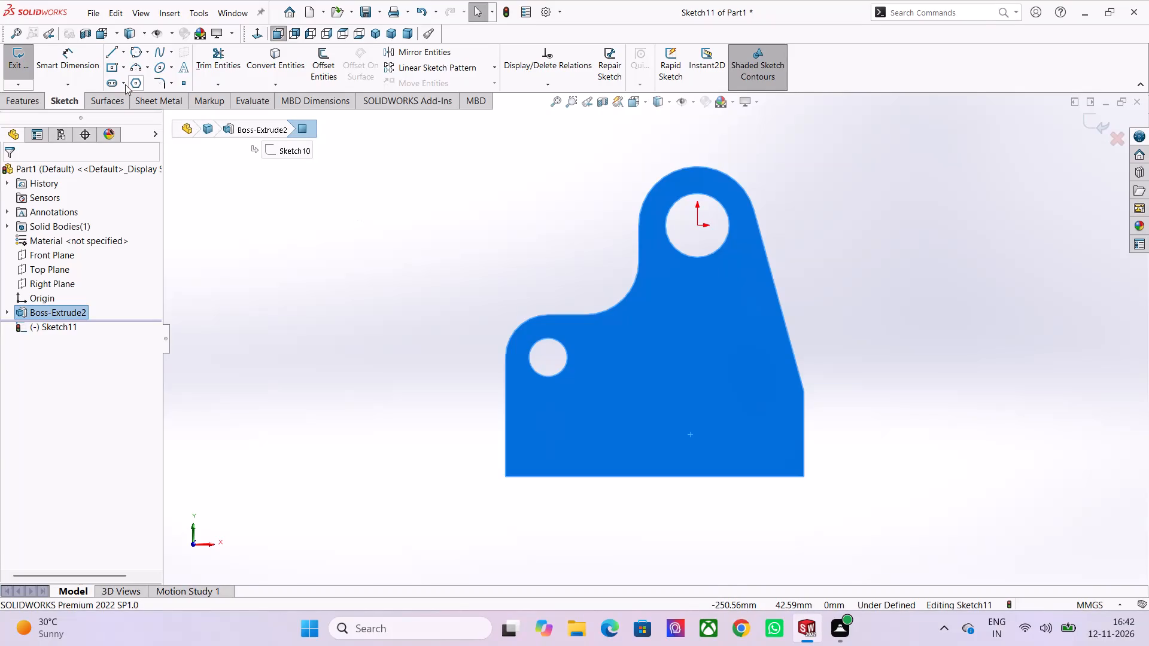
Sketch a corner rectangle about 153 by 133 mm from the sloped edge's lower end, enclosing the upper bracket profile, and exit the sketch.
click(113, 67)
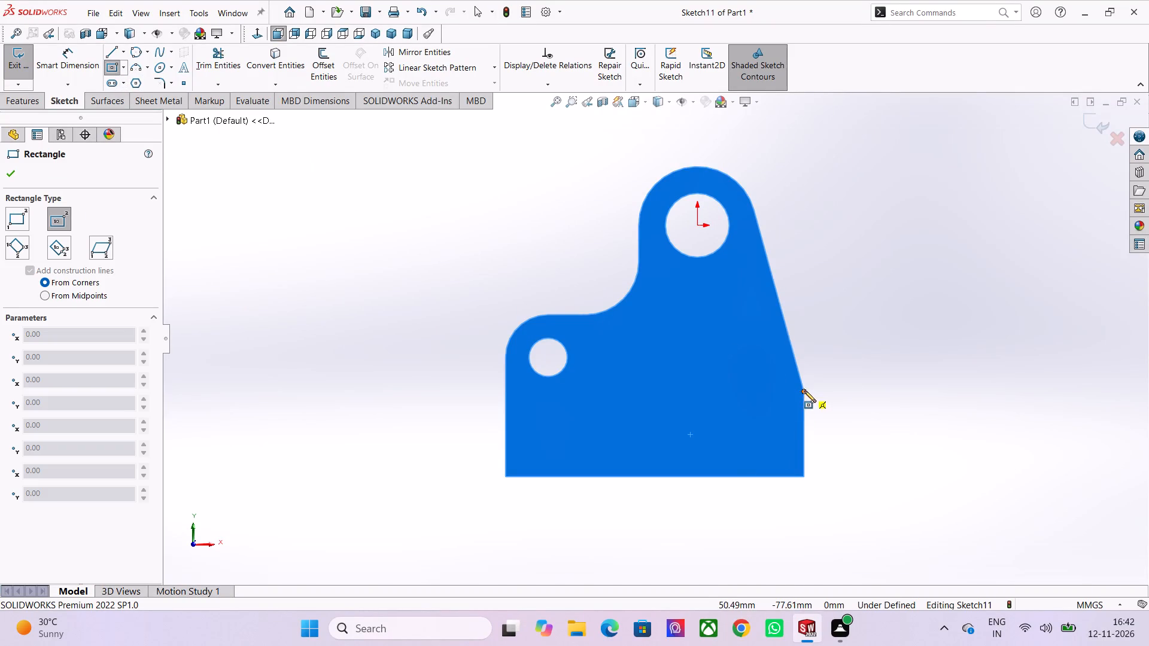
click(122, 70)
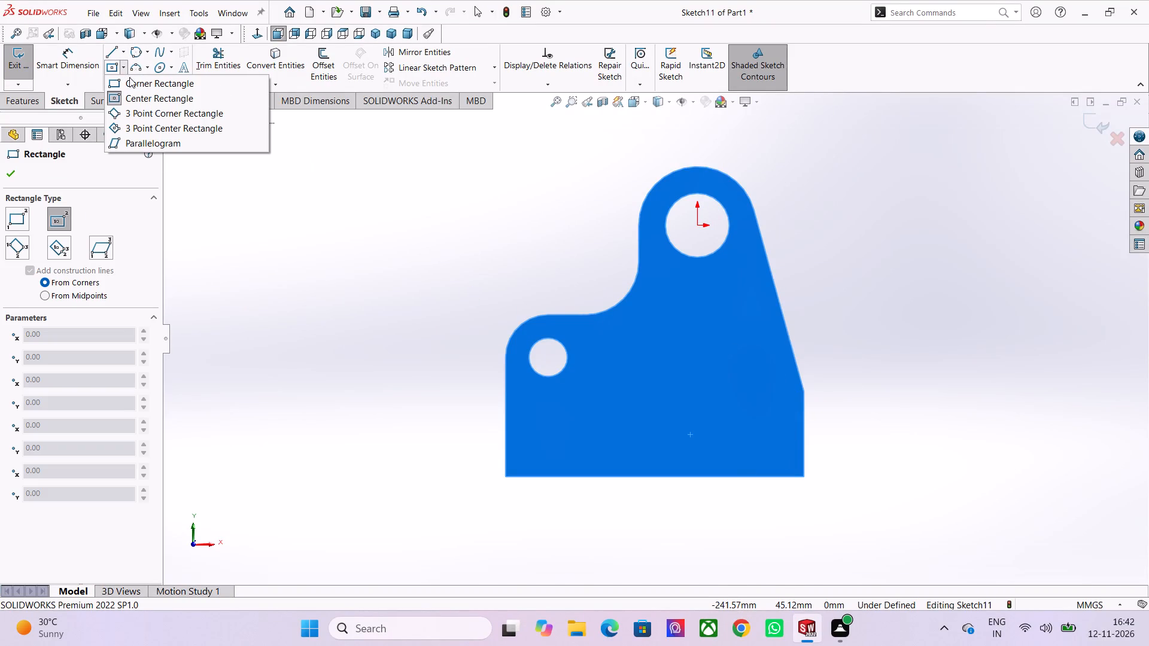
click(133, 78)
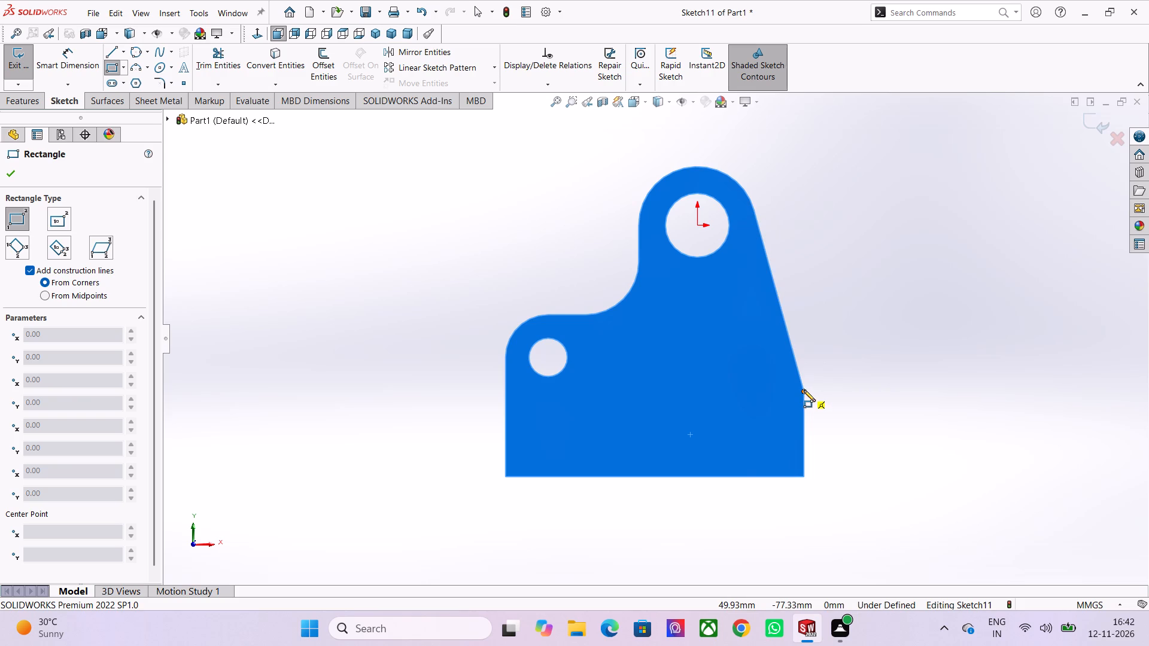
click(804, 390)
scroll(704, 293, down, 1)
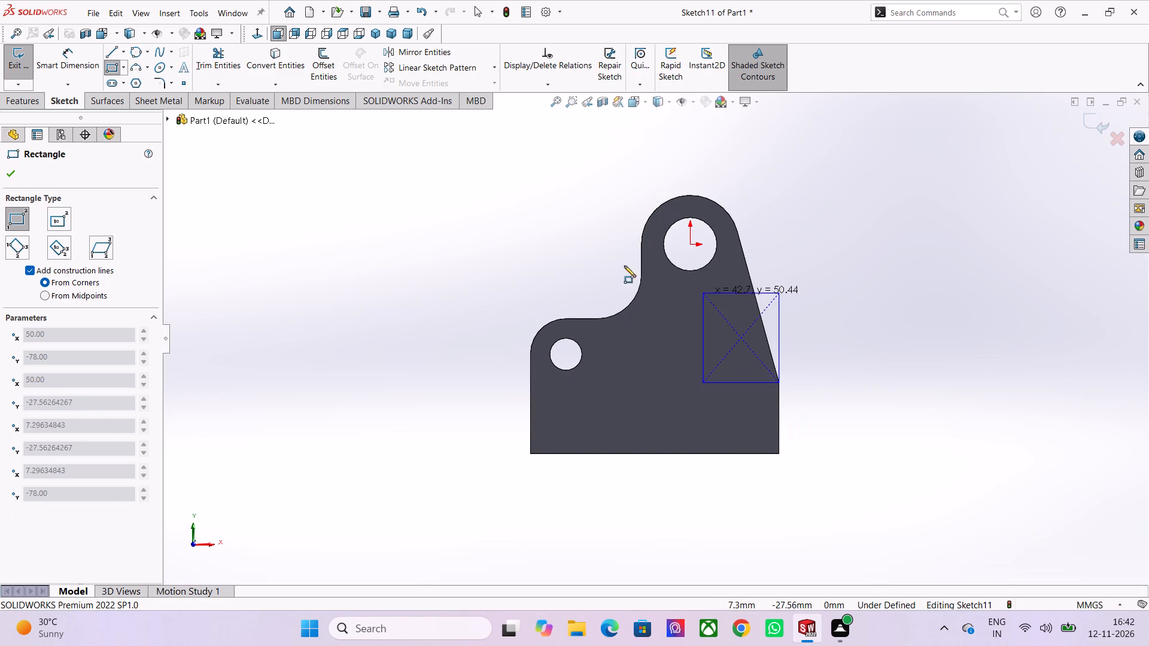
scroll(524, 200, down, 1)
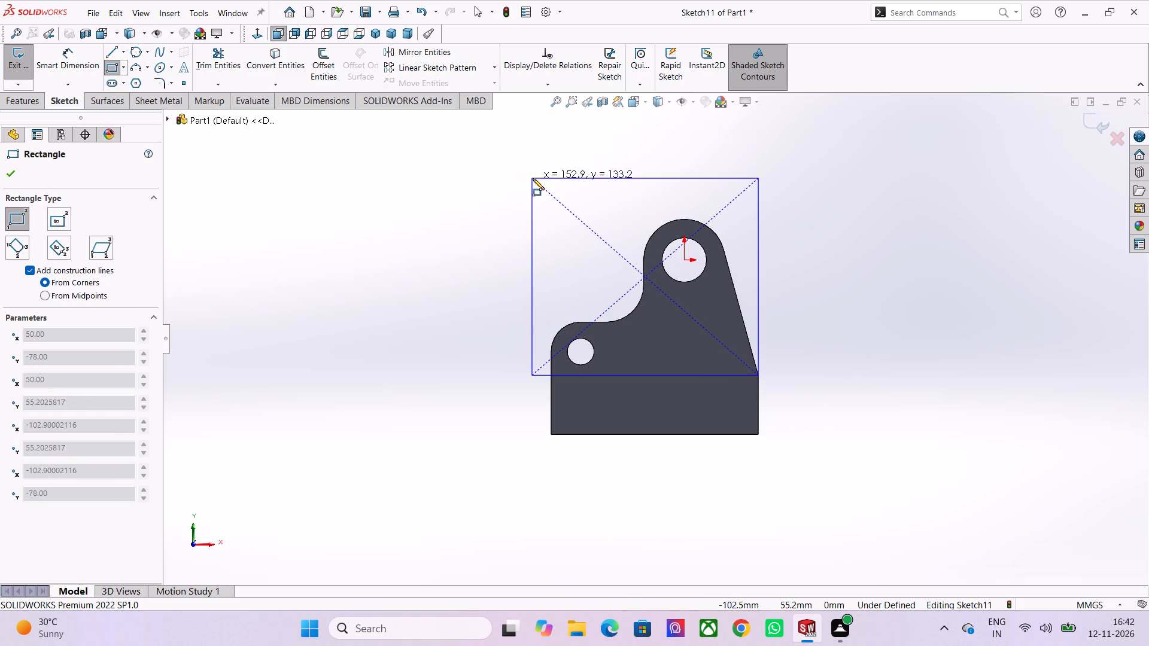
click(533, 178)
click(25, 66)
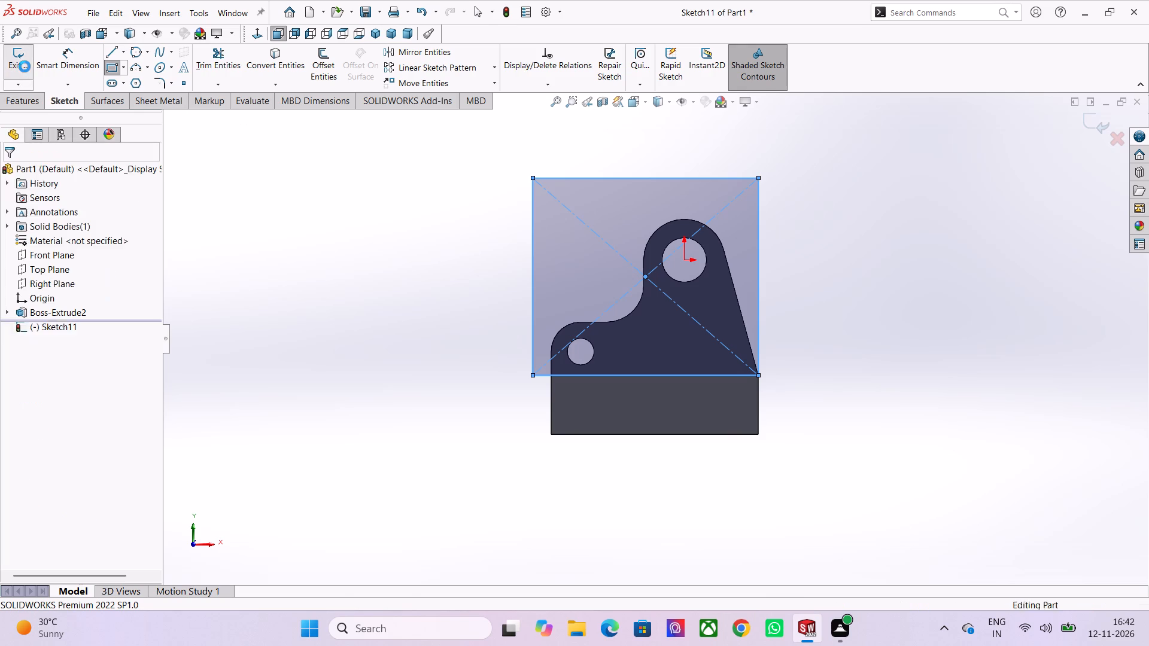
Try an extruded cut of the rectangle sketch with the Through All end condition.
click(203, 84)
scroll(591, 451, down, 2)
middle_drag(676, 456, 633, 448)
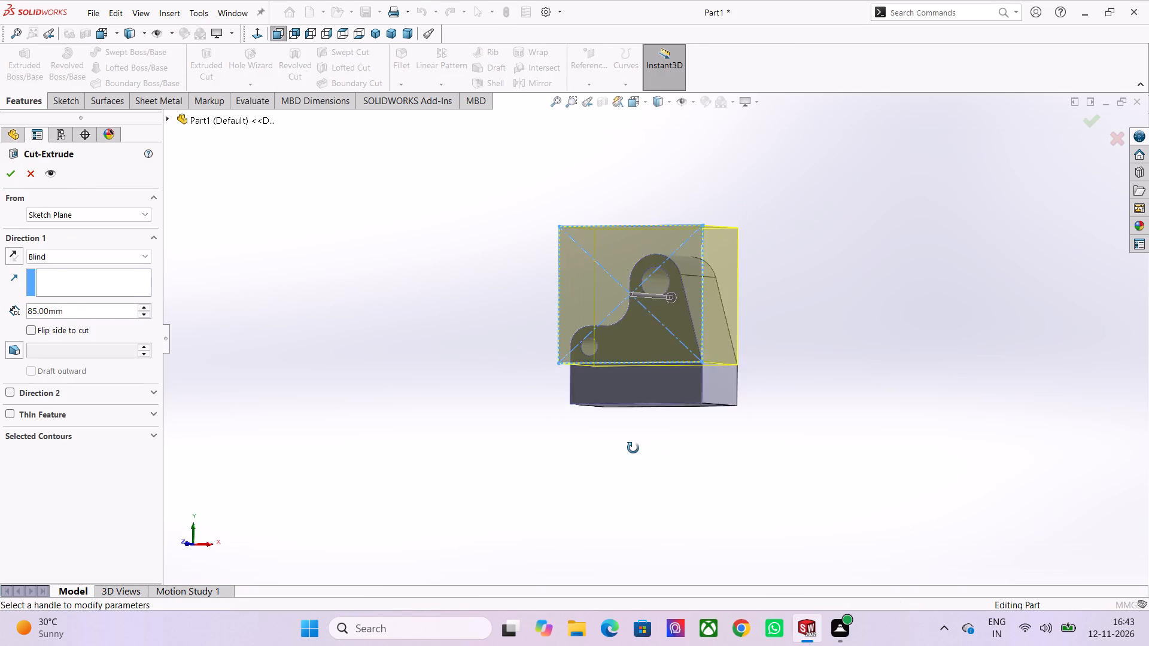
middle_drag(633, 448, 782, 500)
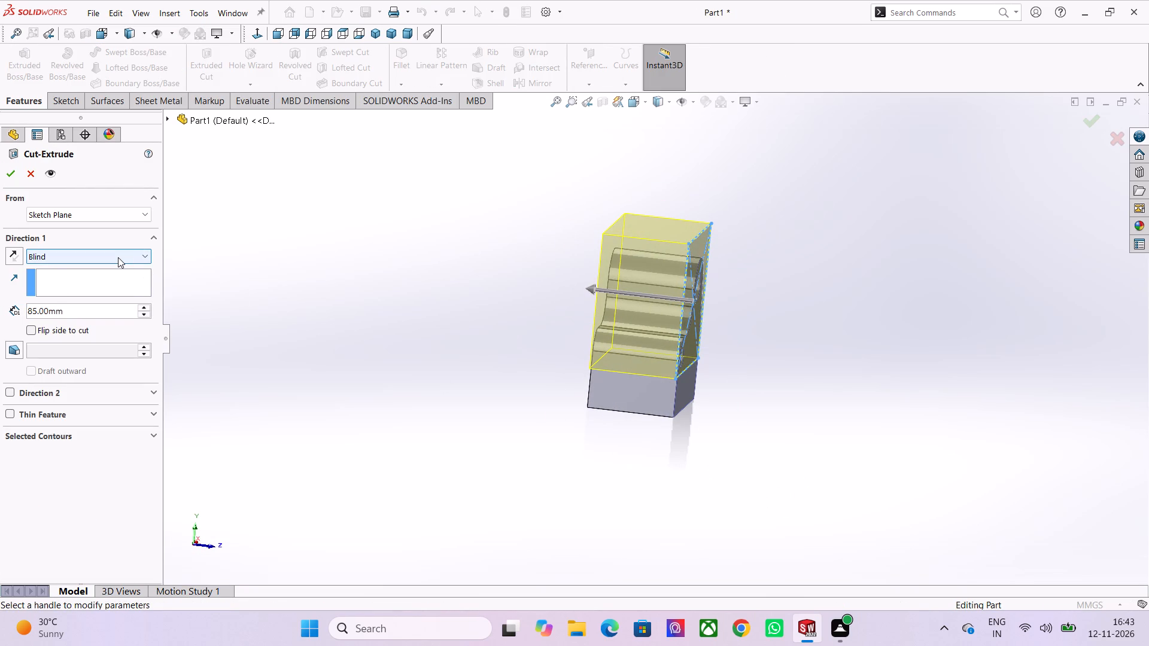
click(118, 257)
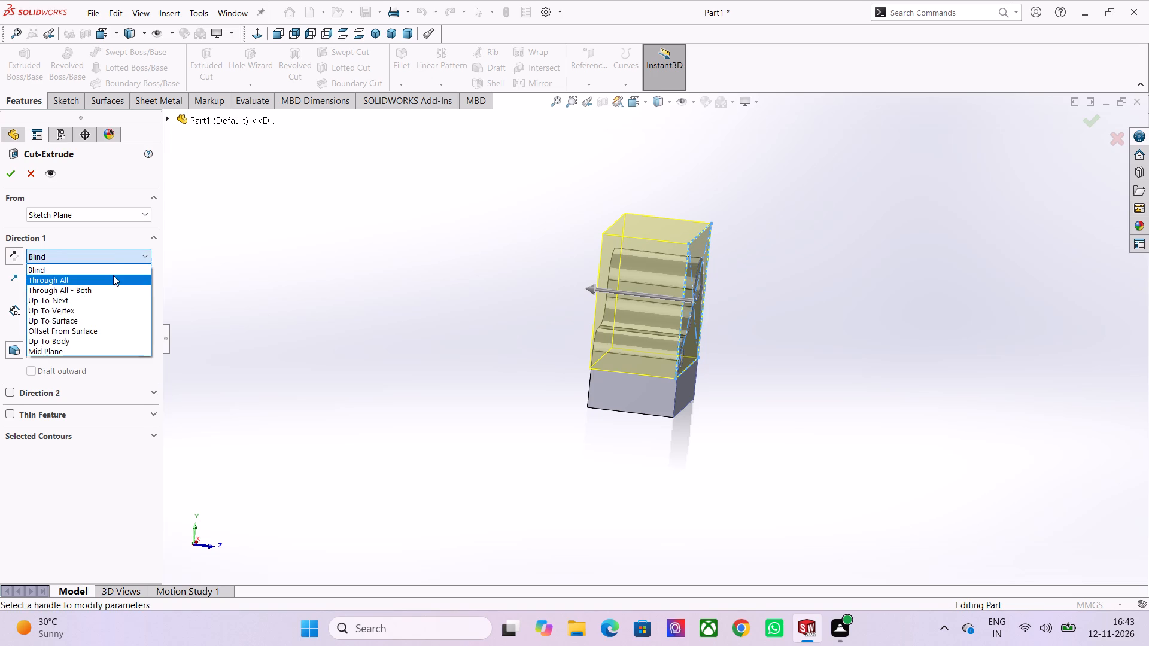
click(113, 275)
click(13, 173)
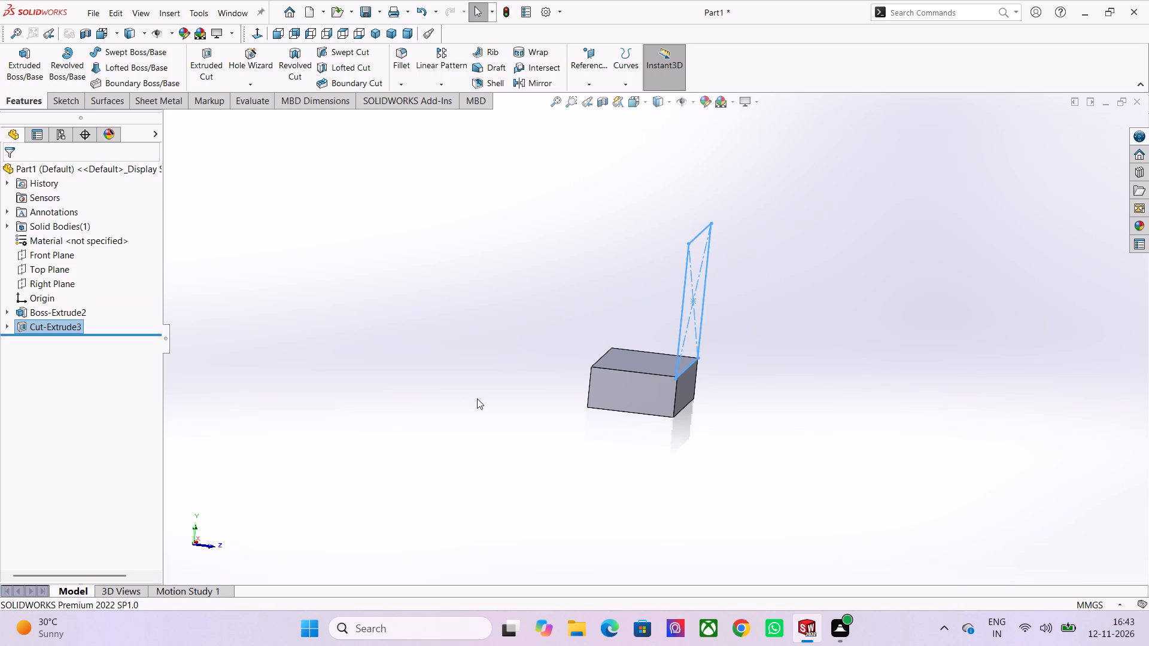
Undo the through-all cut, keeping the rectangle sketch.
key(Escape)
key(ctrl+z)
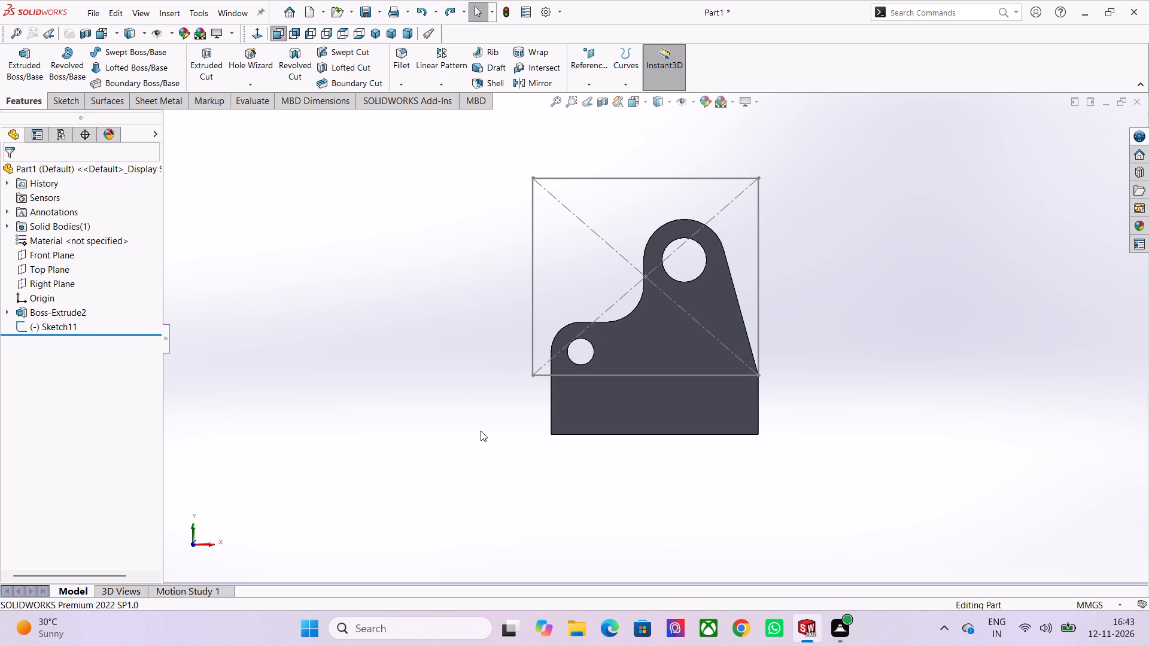
Make an extruded cut from the rectangle sketch with a blind depth of 73 mm into the bracket.
click(217, 69)
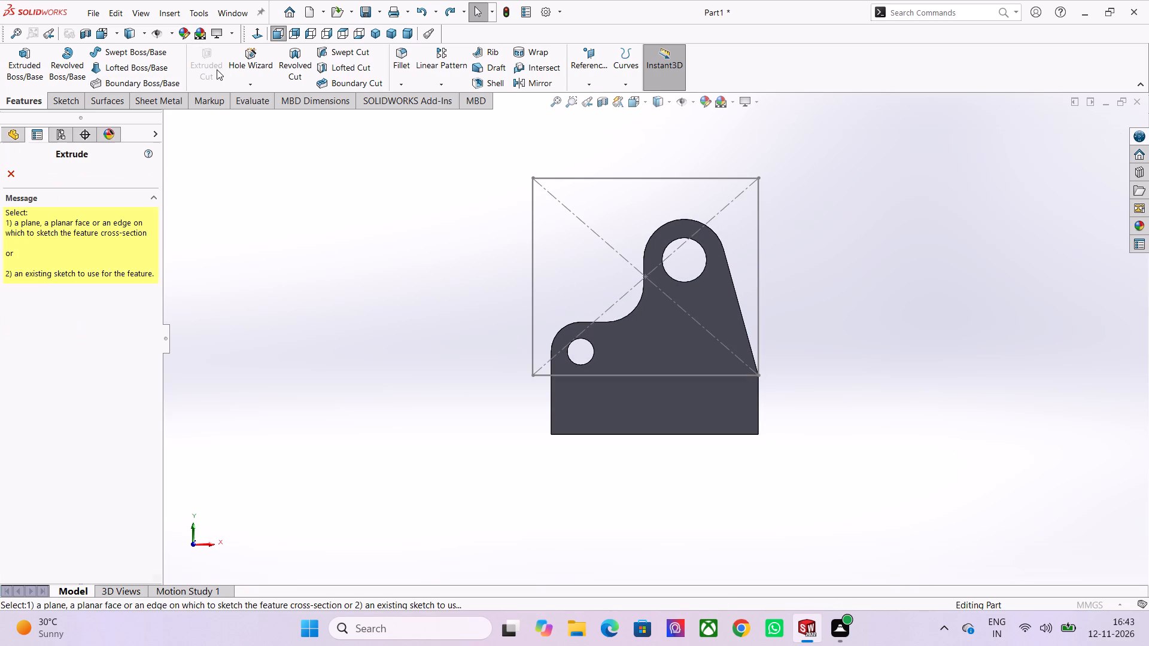
click(661, 180)
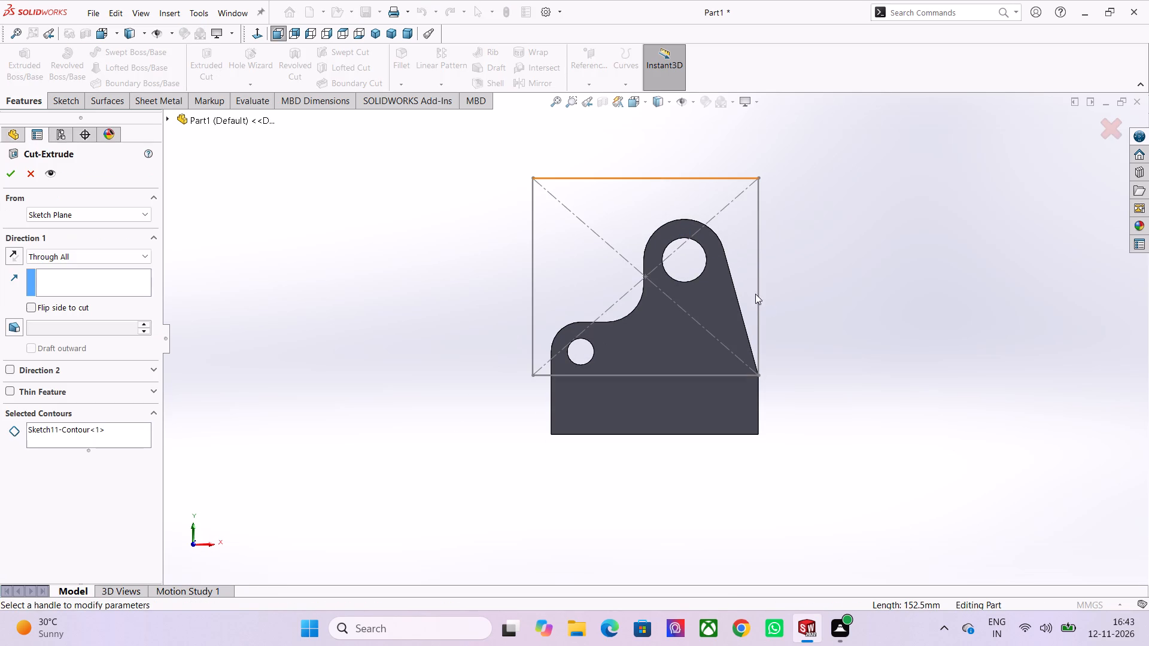
scroll(757, 296, down, 1)
middle_drag(795, 313, 862, 333)
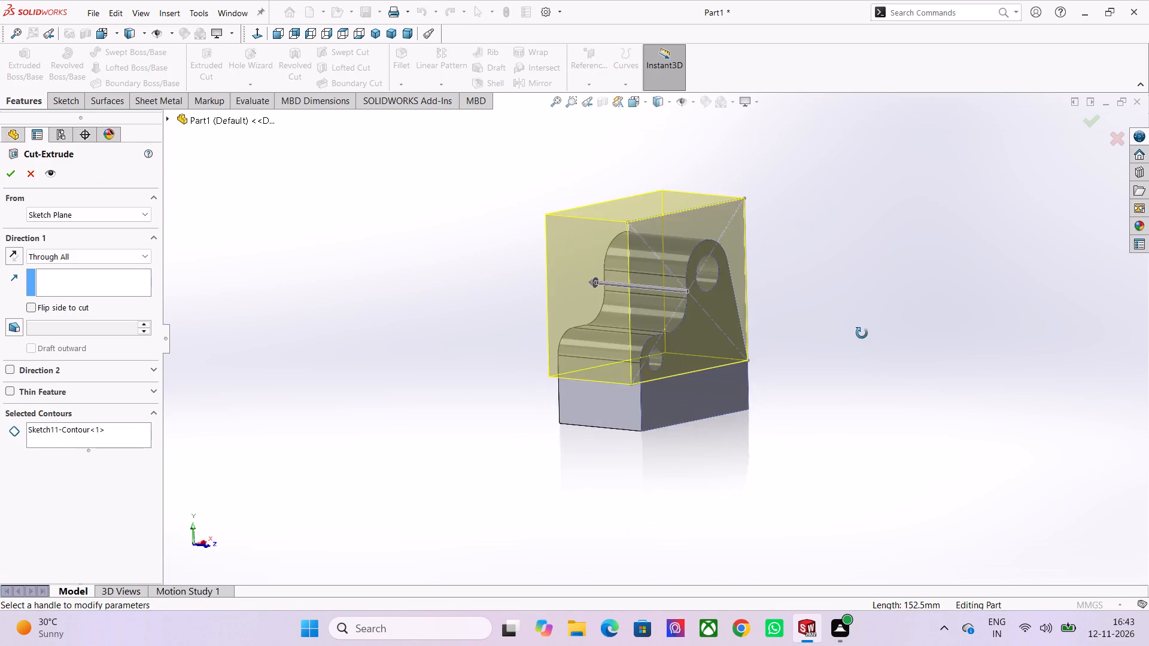
middle_drag(862, 333, 881, 346)
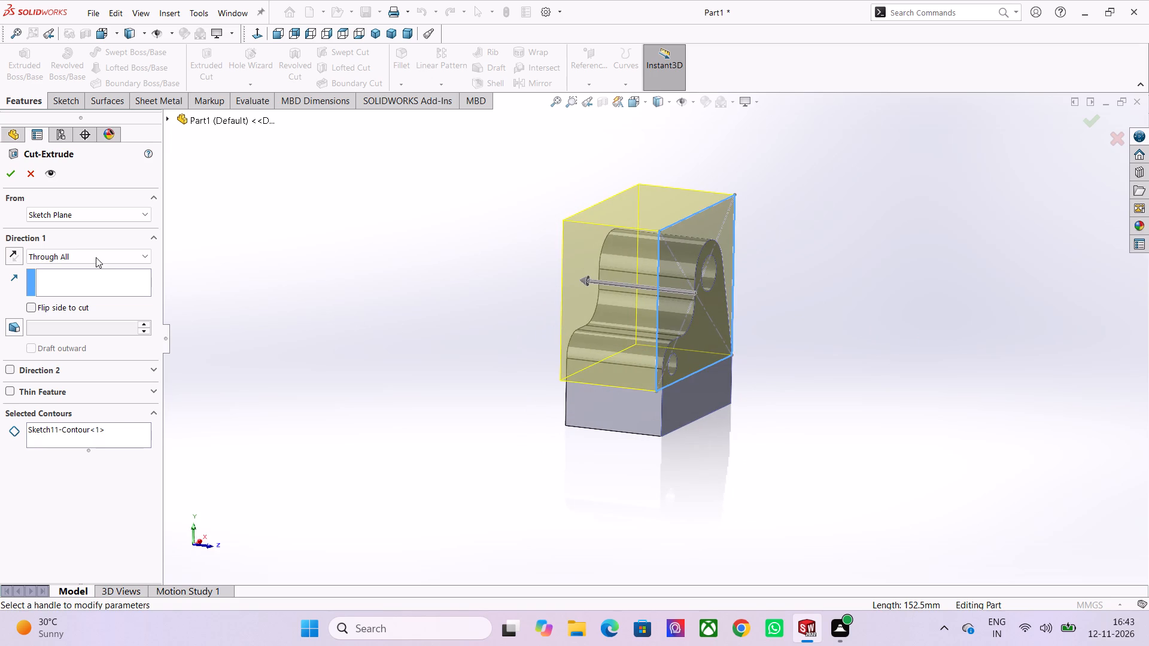
click(96, 257)
click(90, 269)
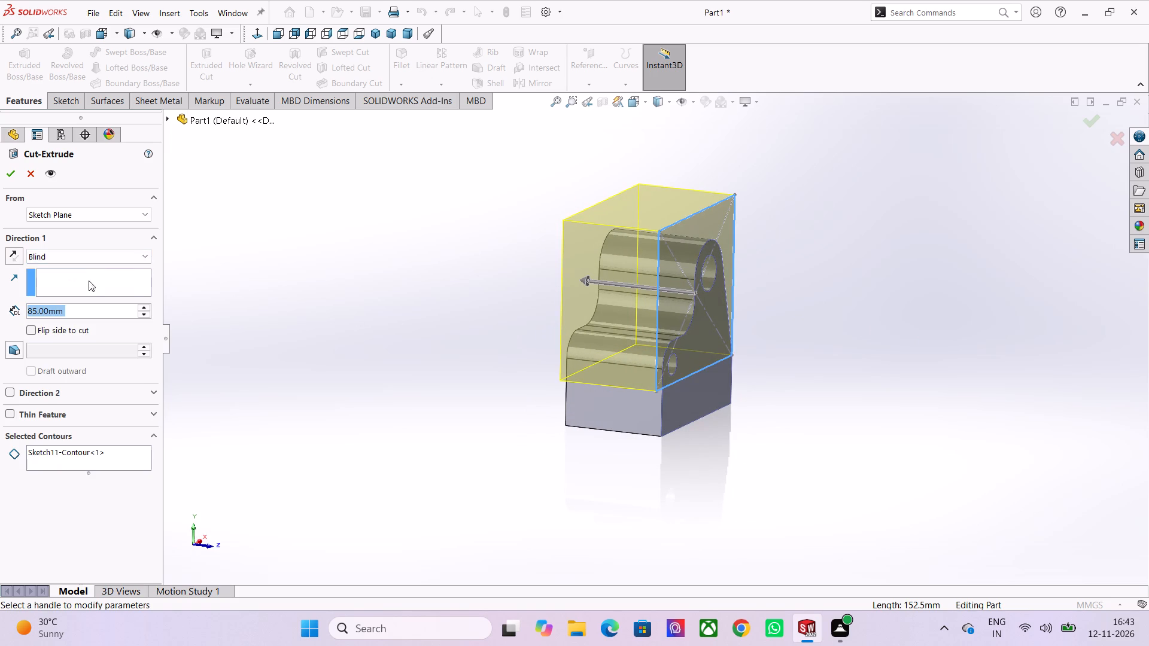
double_click(87, 309)
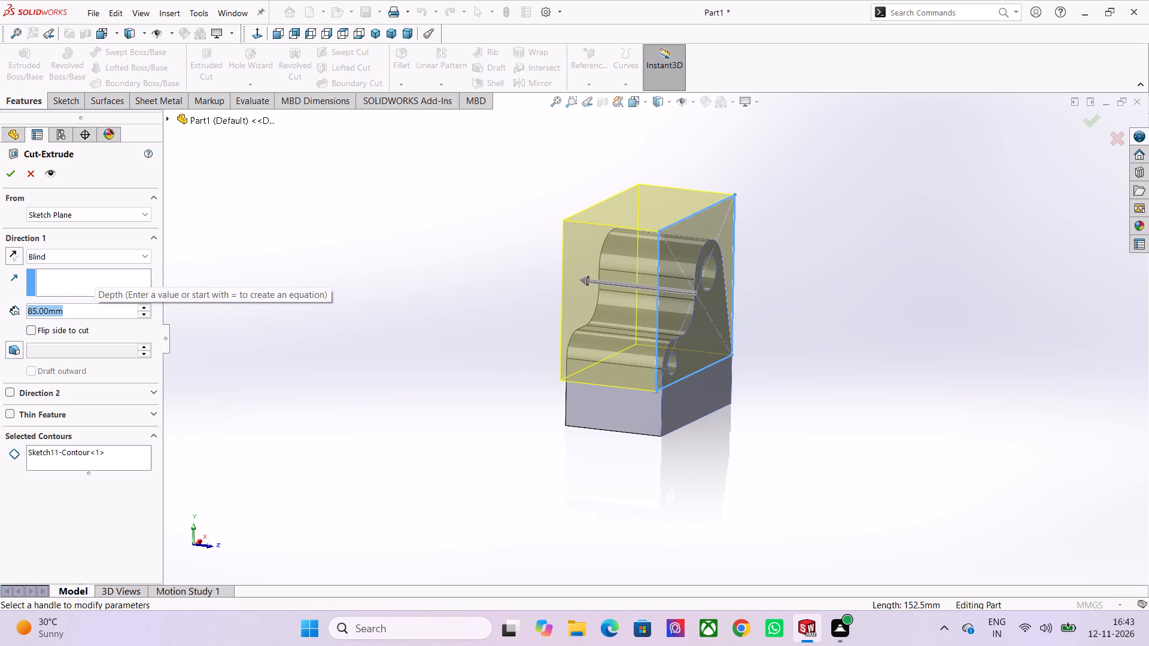
text(73)
key(Return)
key(Return)
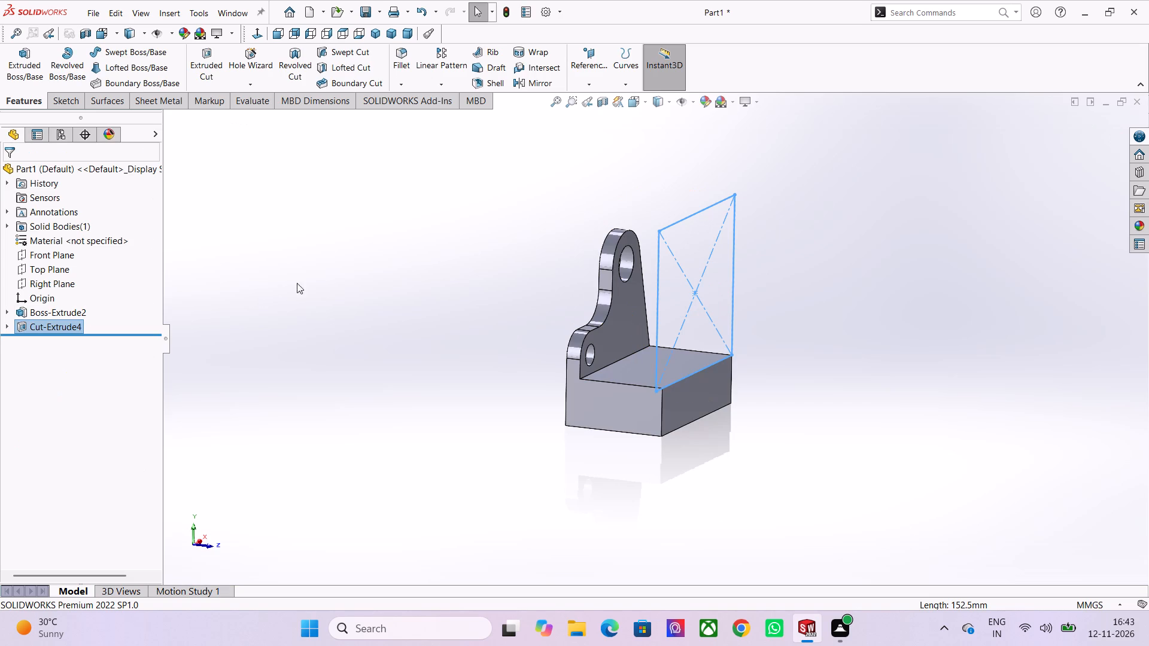
click(817, 355)
Edit the boss's profile sketch, set the short vertical edge below the sloped line to 18 mm, and exit the sketch.
middle_drag(804, 383, 792, 412)
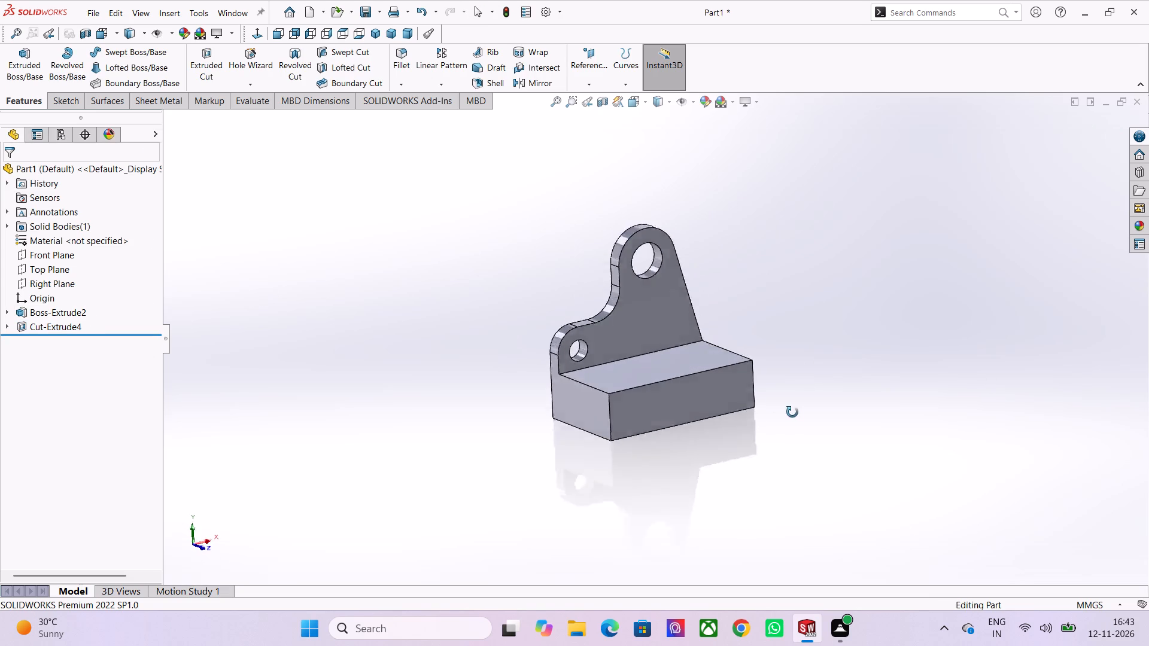
middle_drag(792, 412, 805, 416)
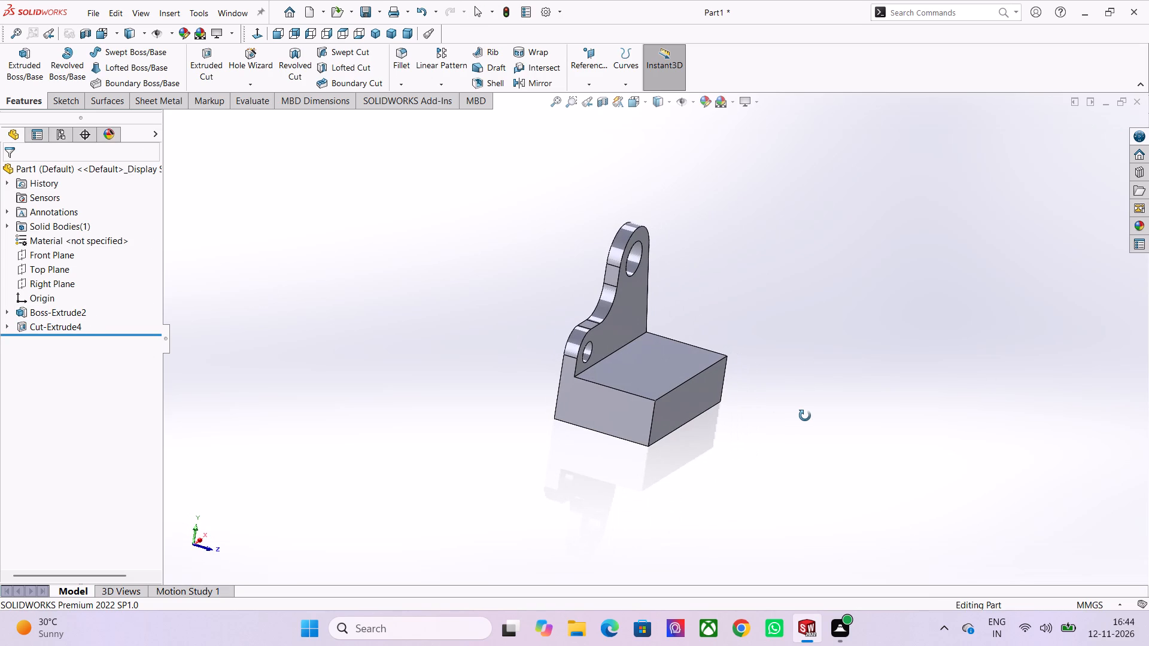
middle_drag(805, 416, 791, 470)
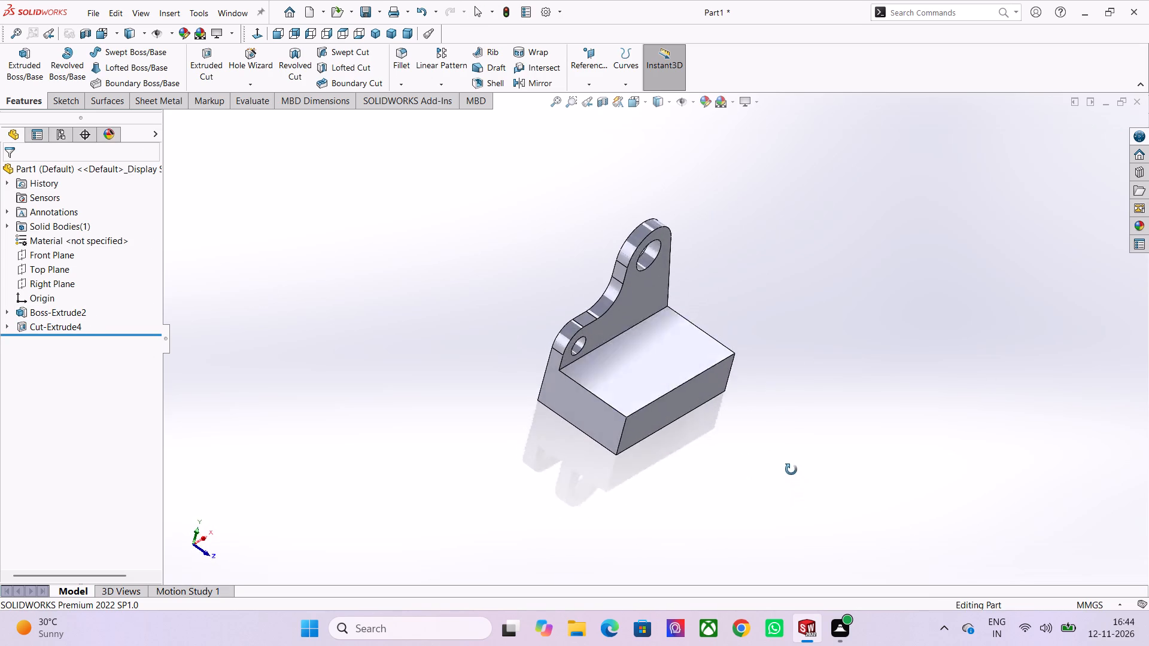
middle_drag(791, 470, 771, 452)
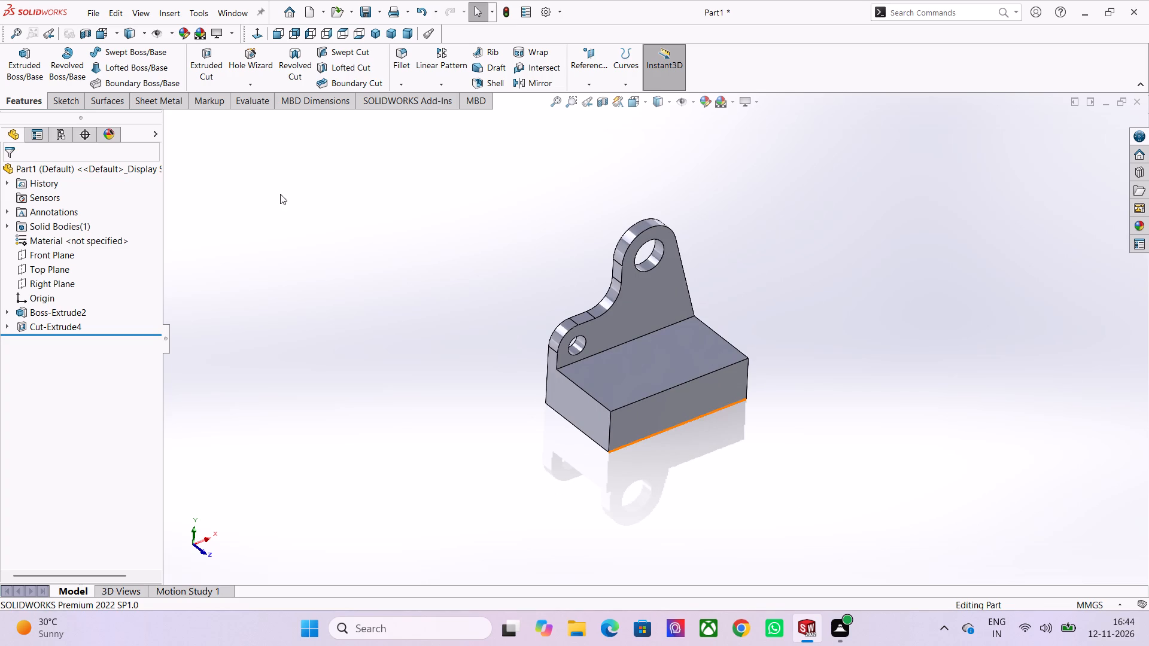
click(7, 313)
click(47, 328)
click(59, 293)
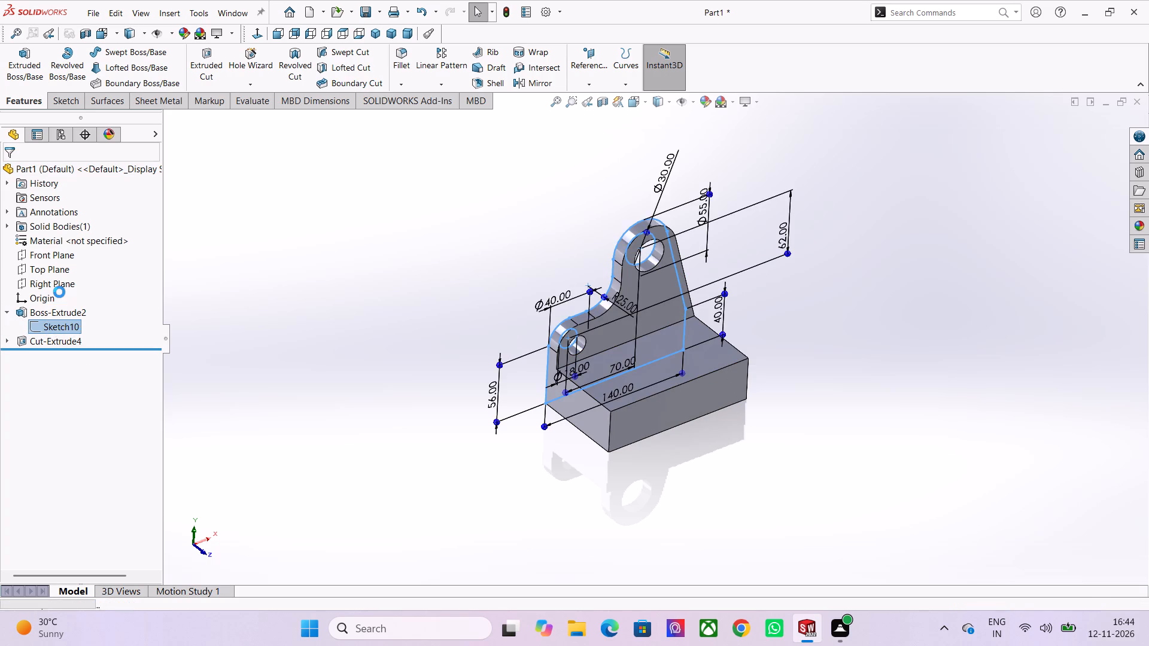
scroll(922, 480, down, 3)
scroll(704, 447, up, 1)
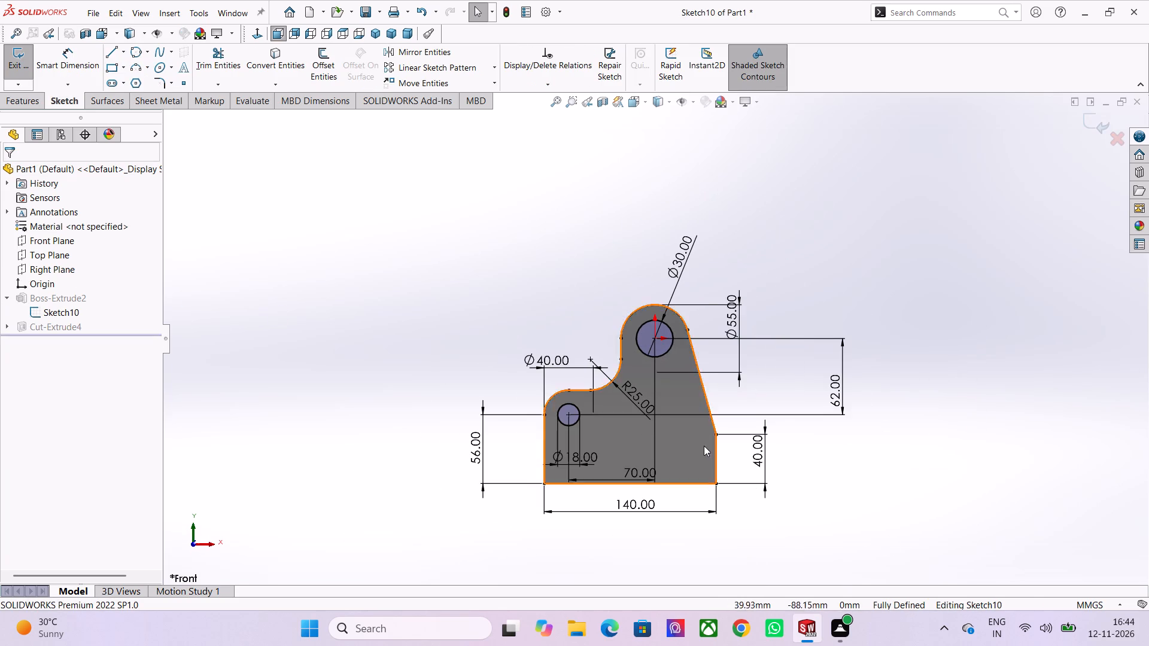
scroll(738, 449, up, 1)
double_click(776, 441)
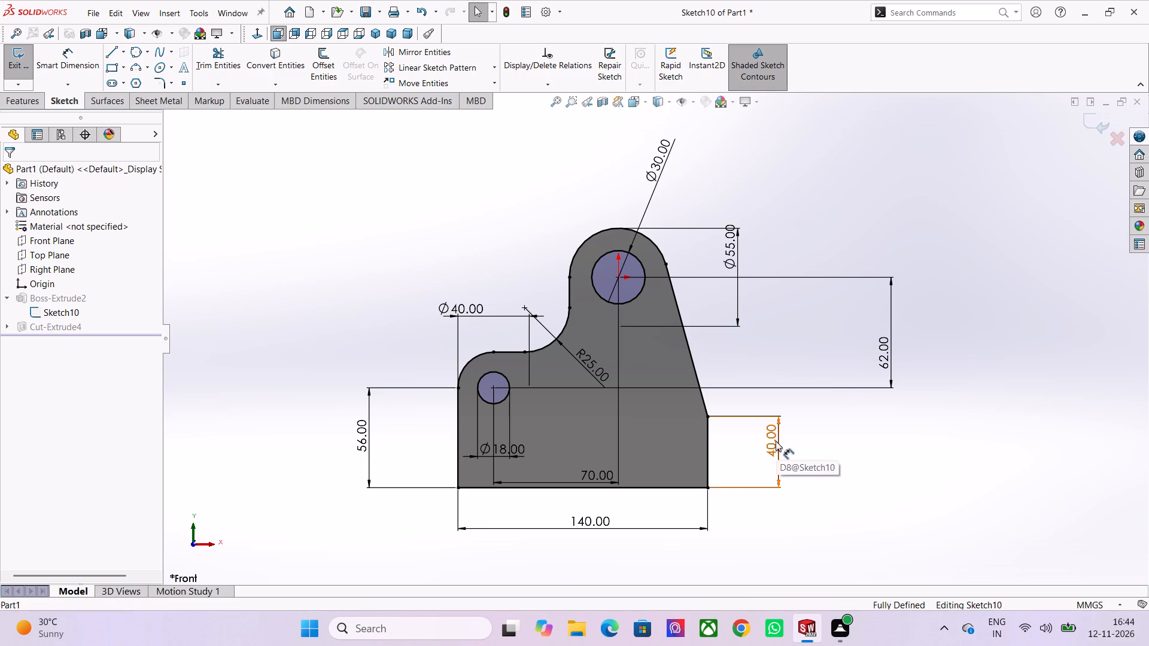
text(18)
key(Return)
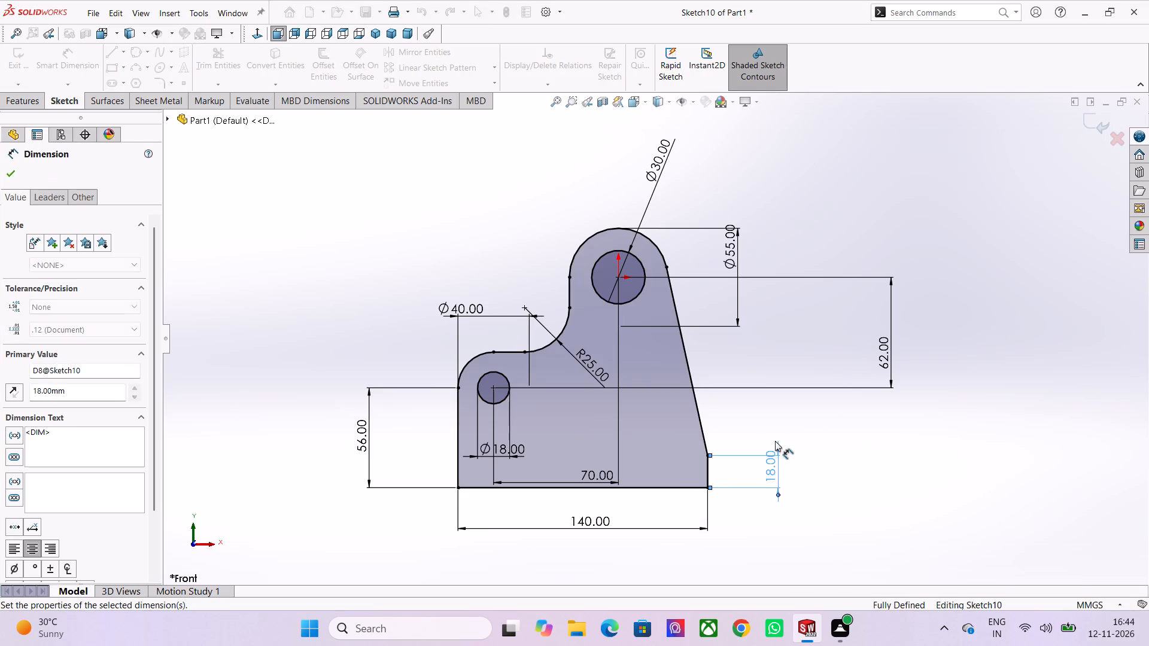
key(Return)
click(16, 51)
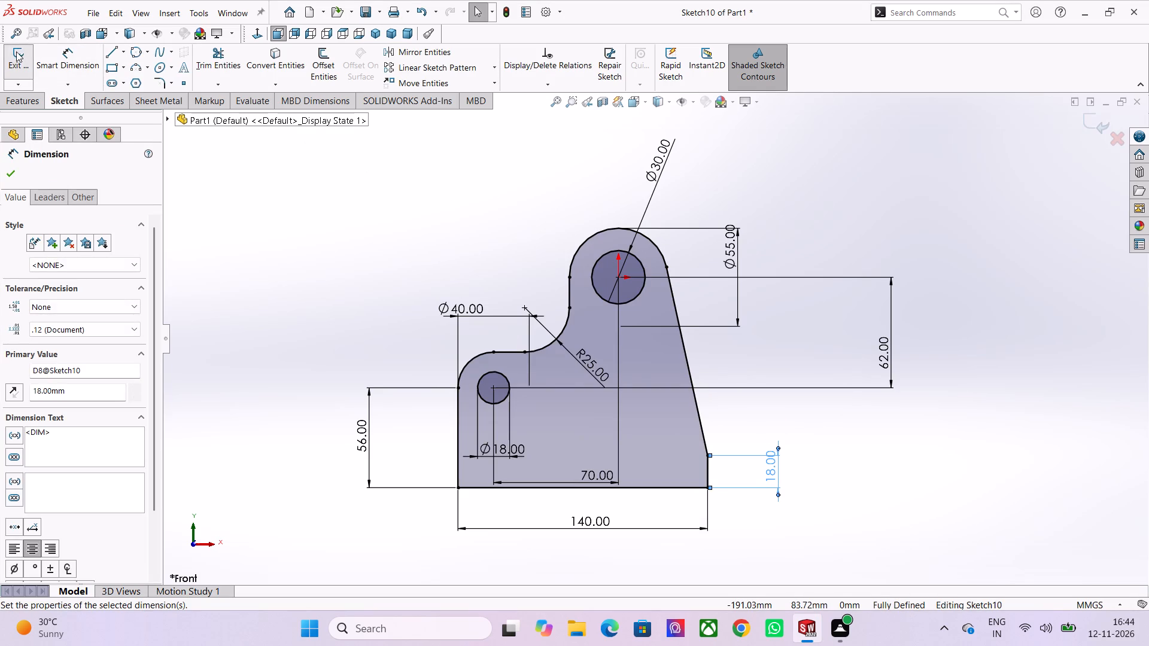
Start a new sketch on the L-shaped side face of the bracket, at the small hole's end.
scroll(627, 395, down, 2)
middle_drag(782, 452, 688, 446)
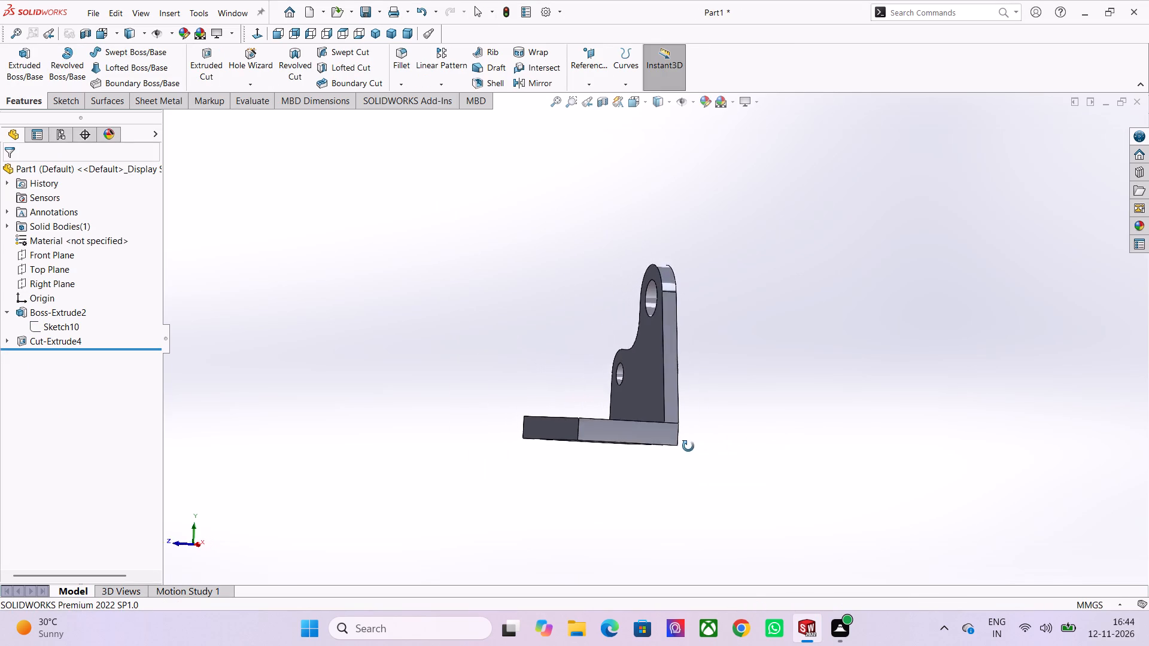
middle_drag(688, 446, 807, 497)
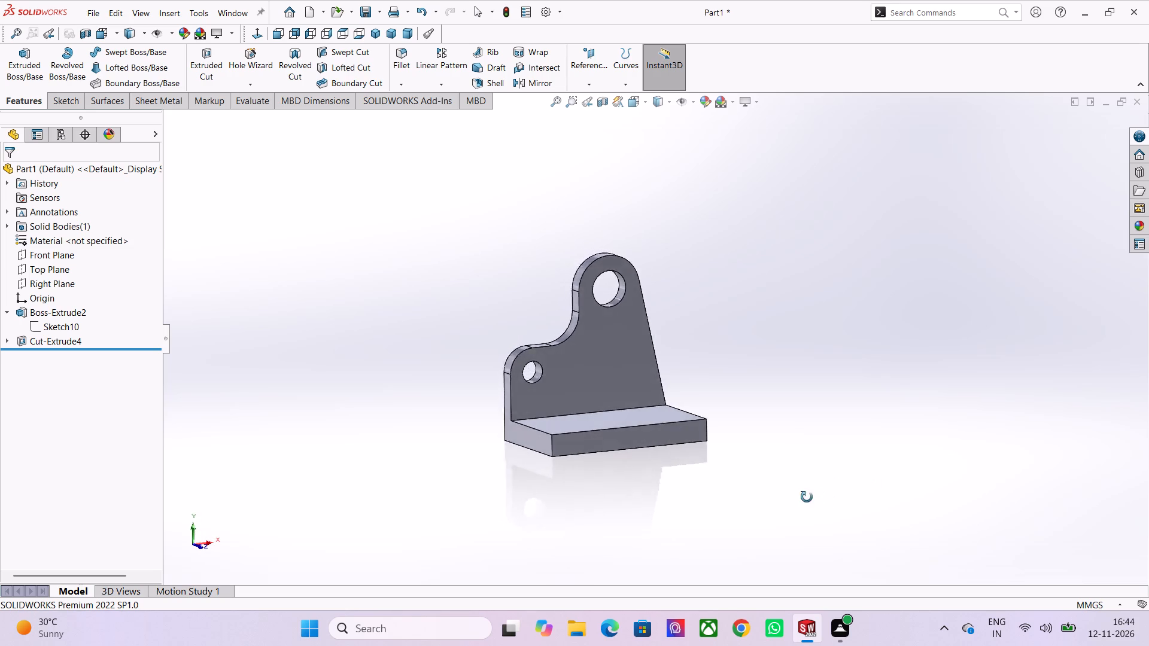
middle_drag(807, 497, 685, 513)
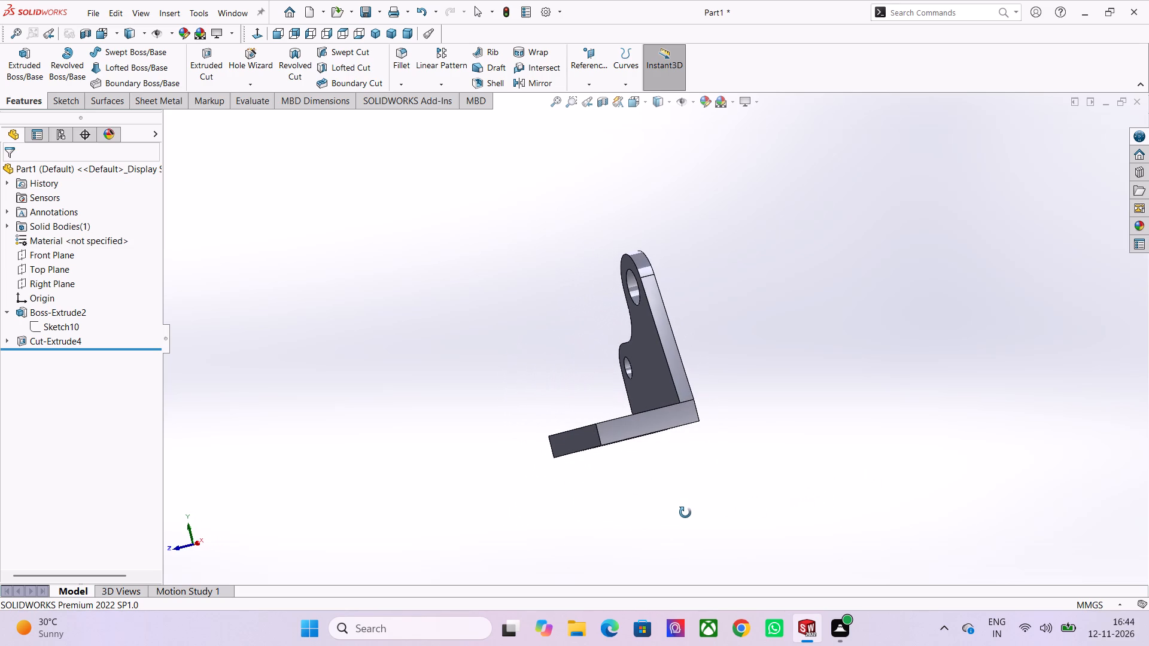
middle_drag(685, 513, 746, 536)
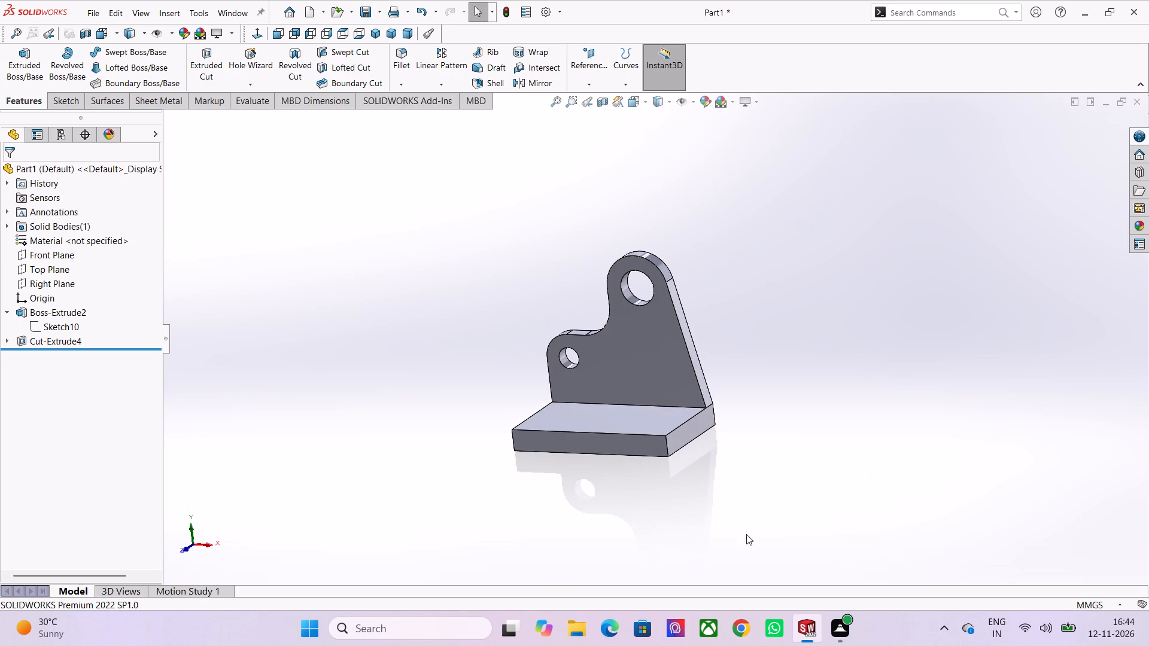
middle_drag(690, 505, 762, 530)
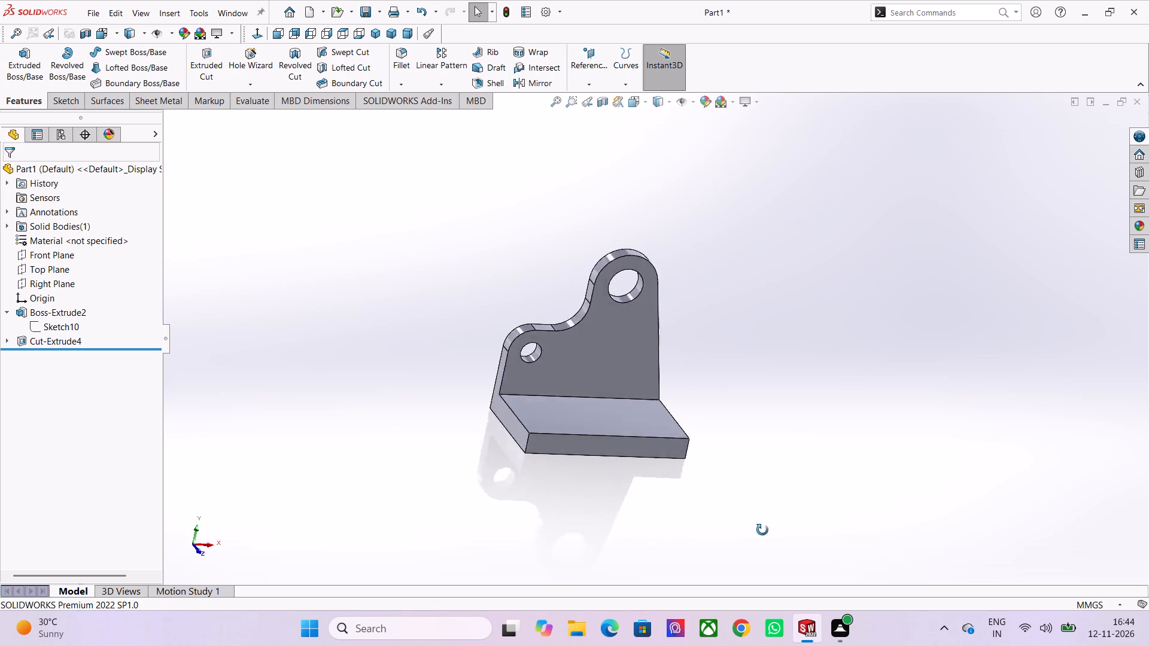
middle_drag(762, 530, 830, 492)
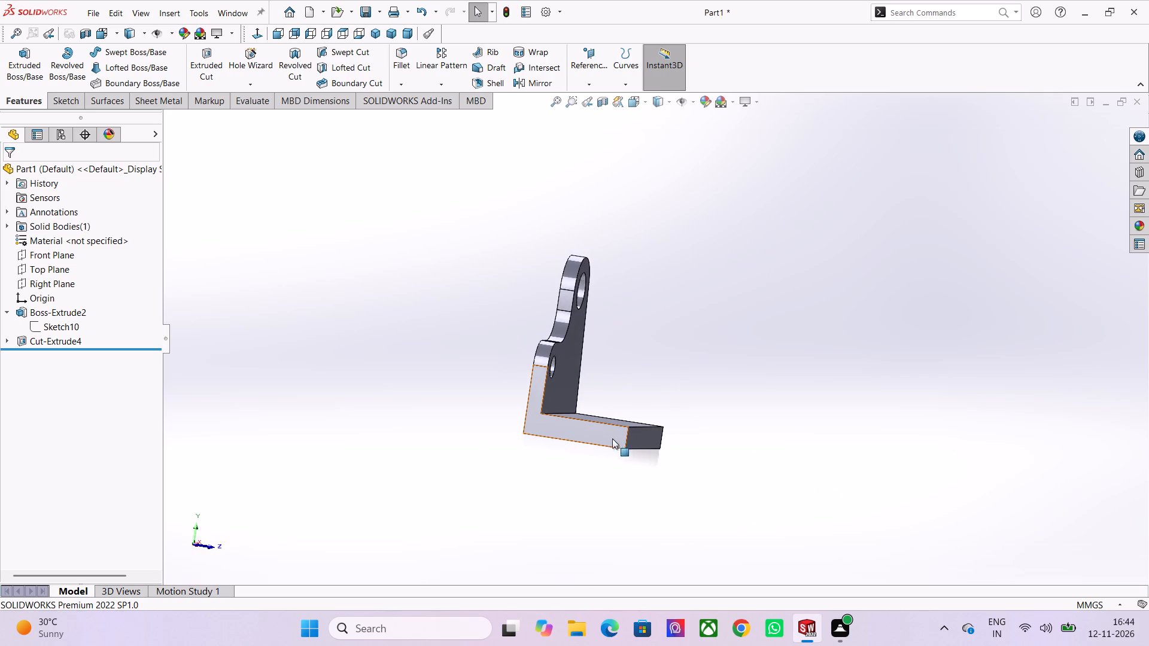
click(601, 432)
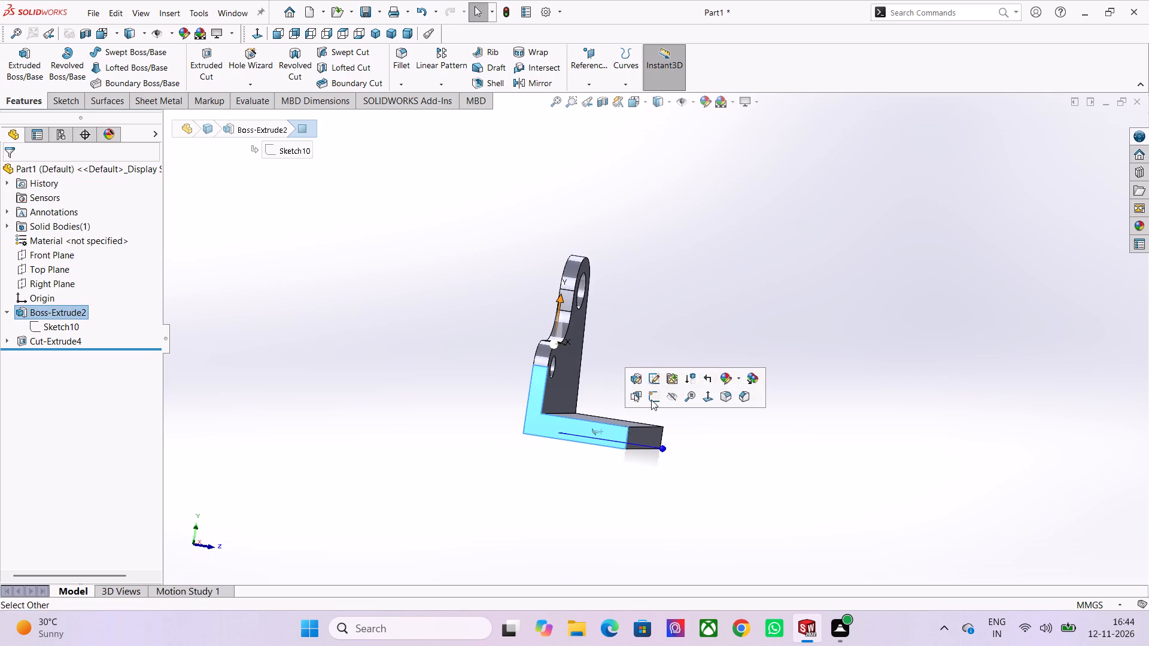
click(651, 400)
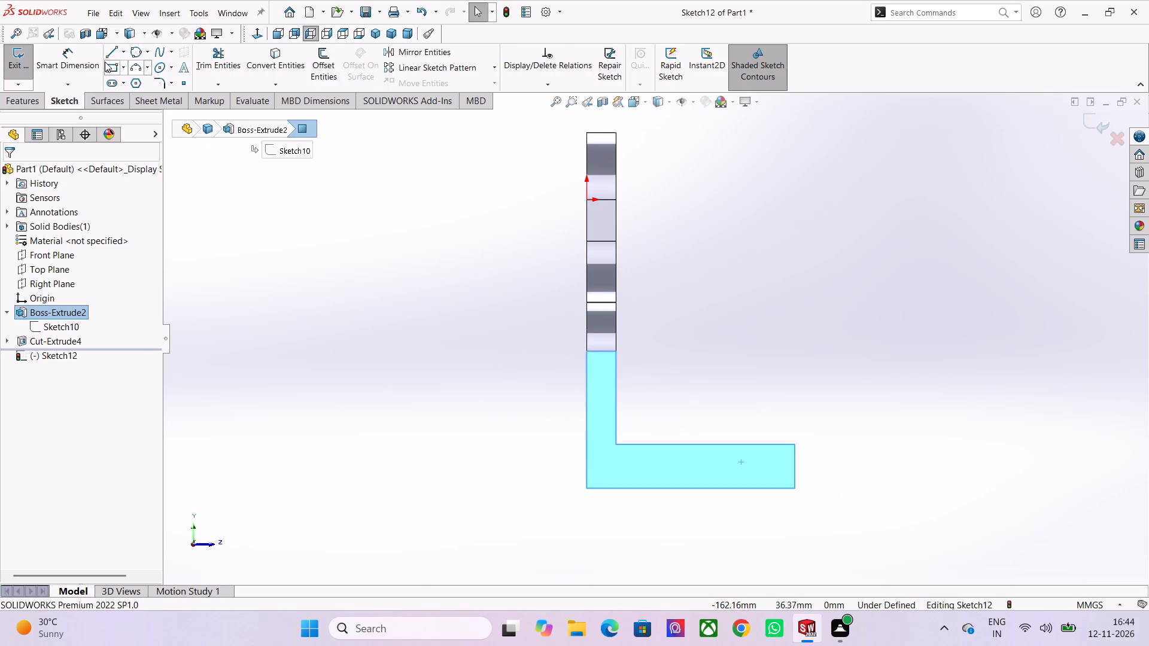
Sketch a corner rectangle about 49 mm by 10 mm, with its lower side on the base's bottom edge.
click(111, 68)
click(636, 487)
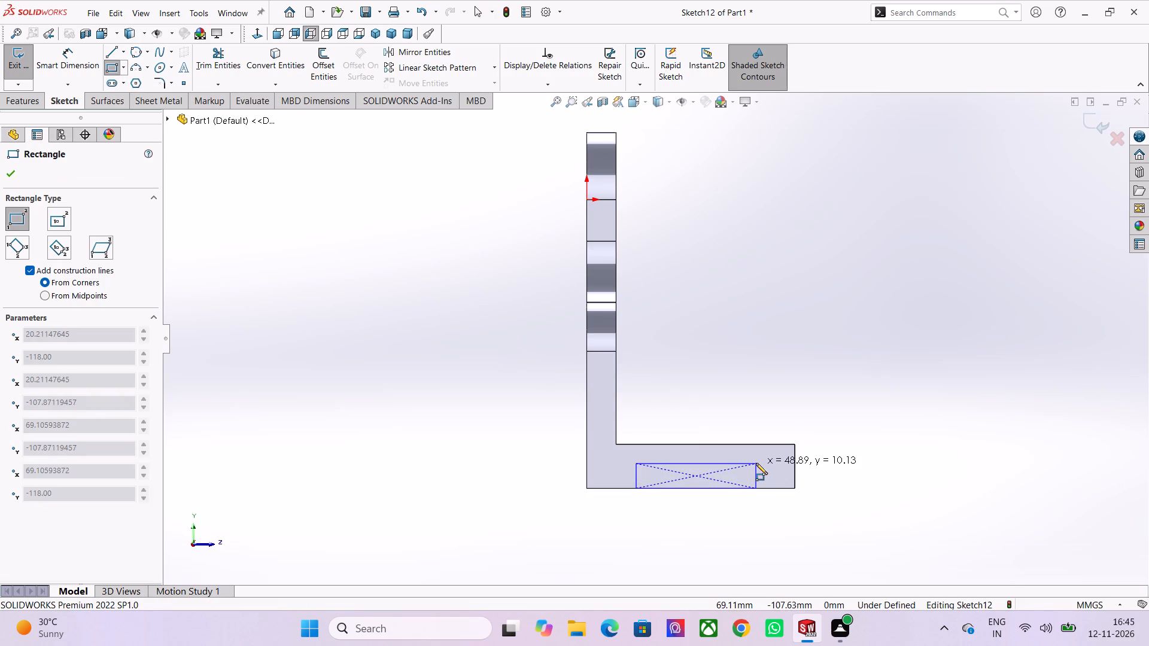
click(756, 463)
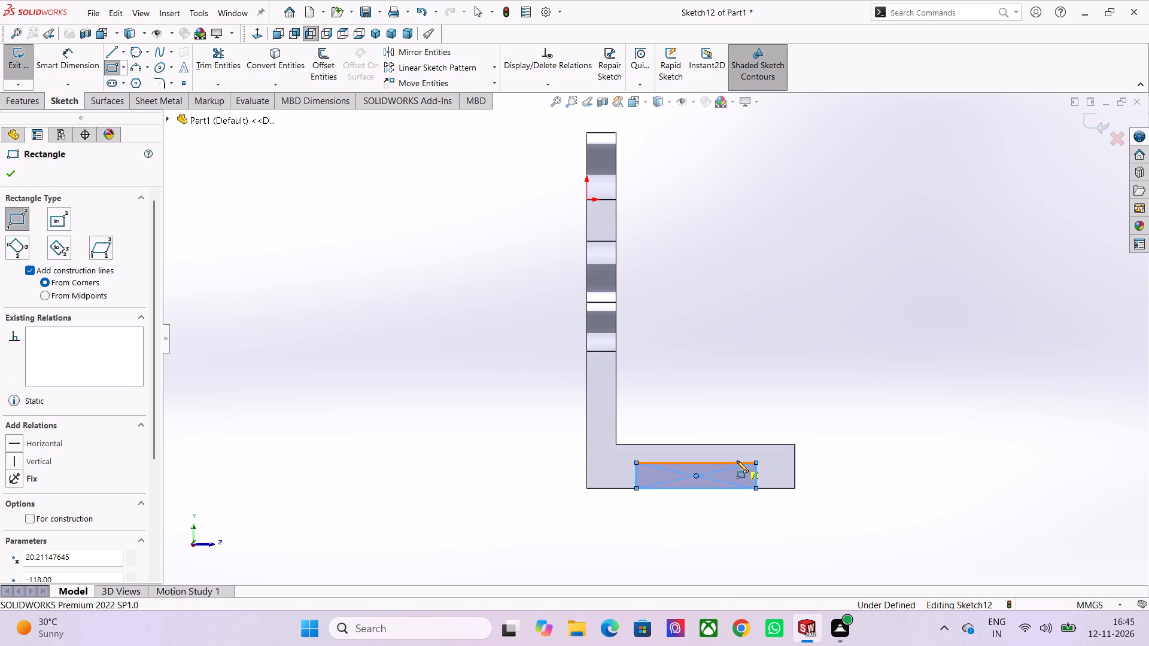
key(Escape)
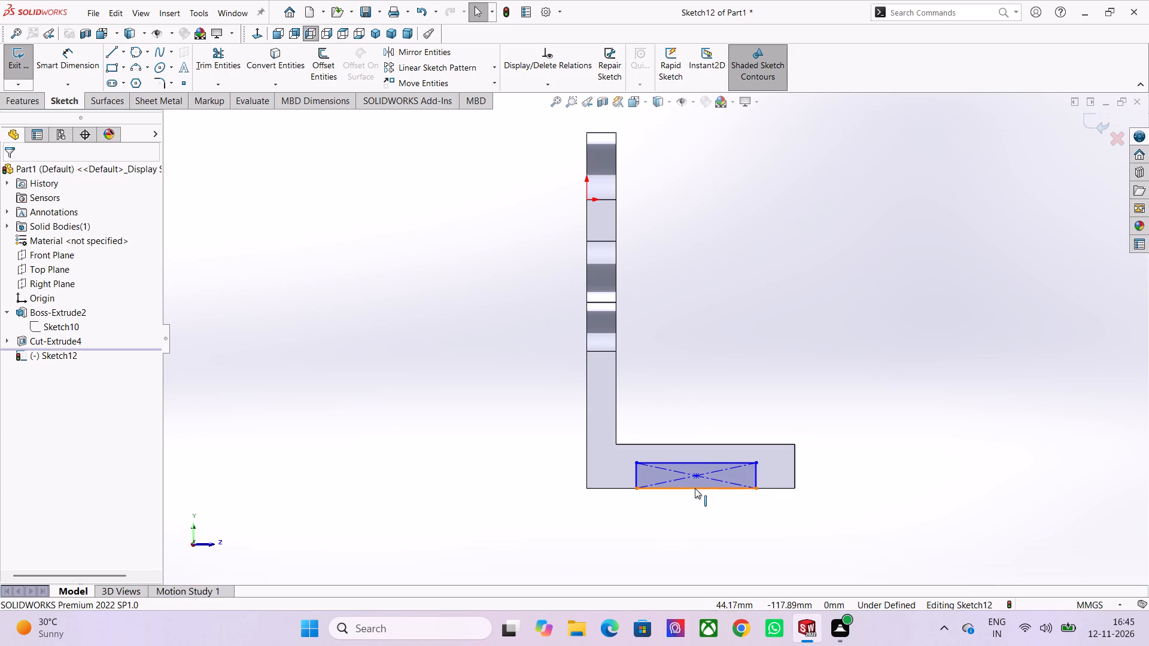
Add a vertical relation between the rectangle's centre point and the midpoint of its lower side.
ctrl+click(696, 488)
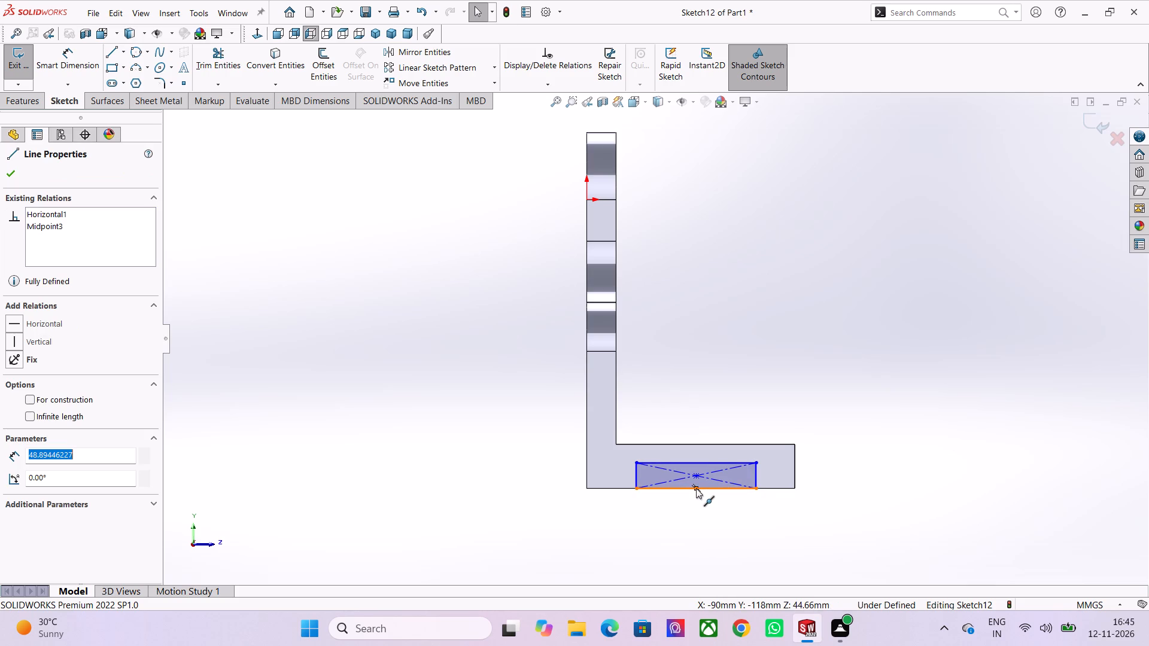
ctrl+click(698, 477)
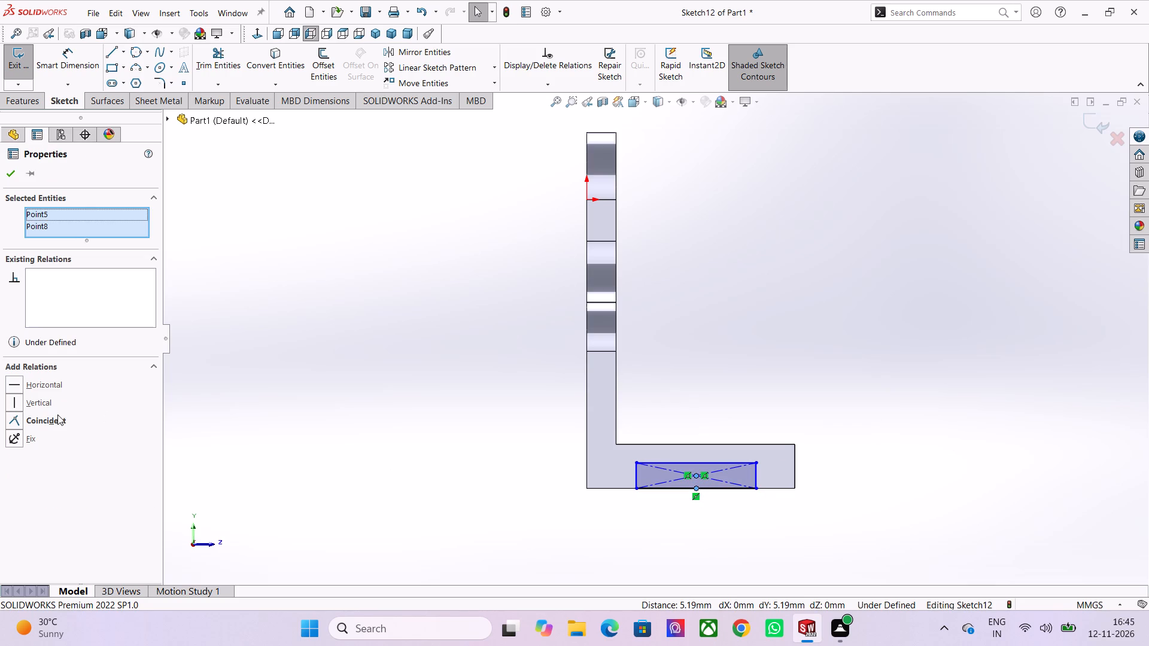
click(42, 404)
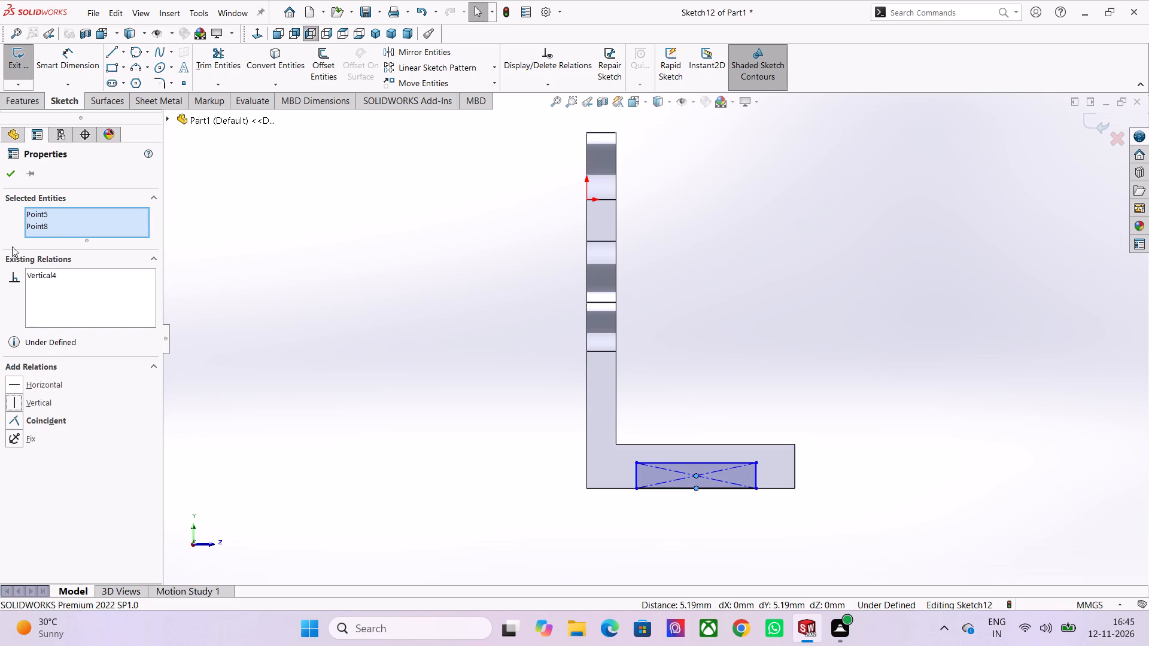
click(10, 178)
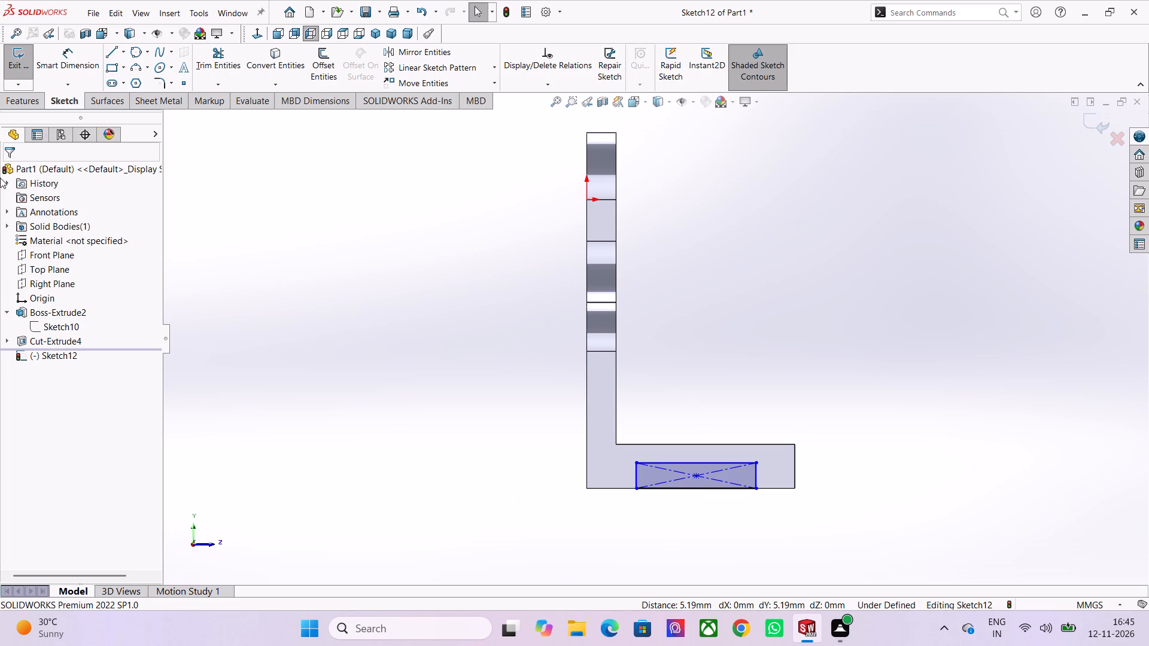
Dimension the rectangle to 49 mm long and 3 mm high.
click(71, 75)
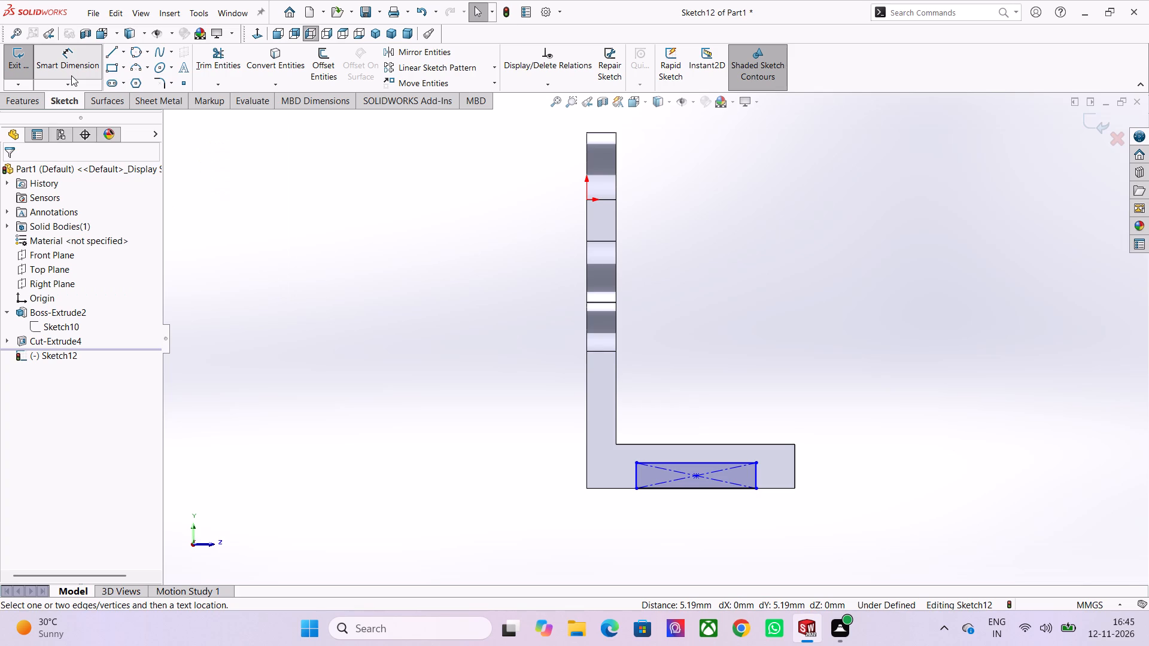
click(707, 487)
click(706, 525)
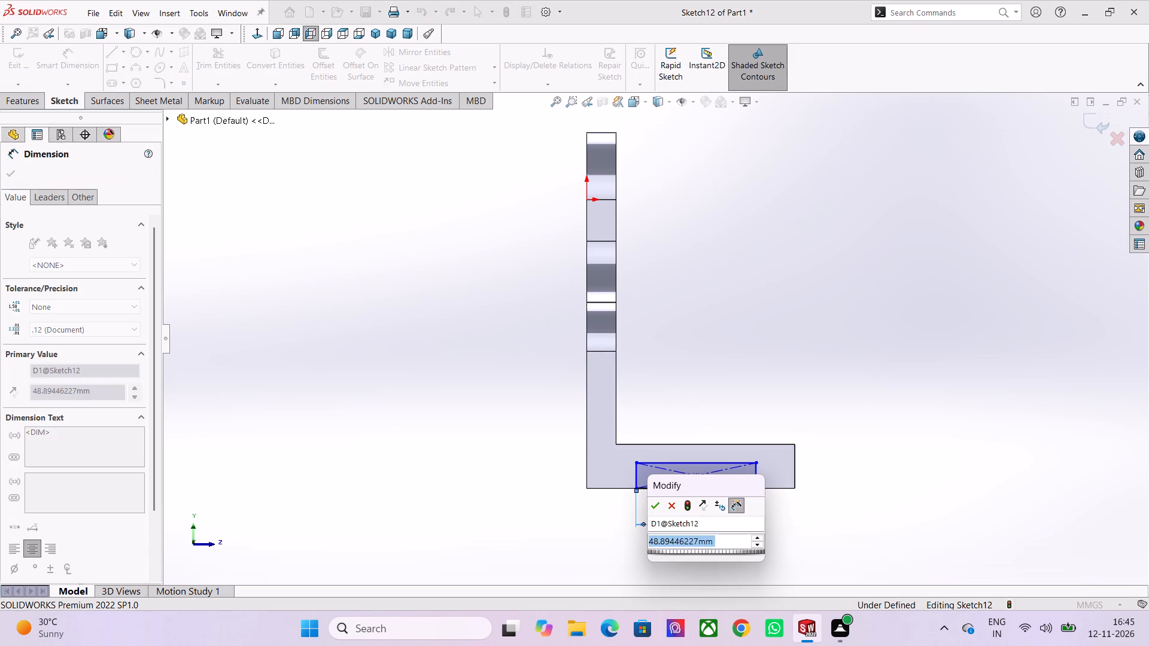
text(49)
key(Return)
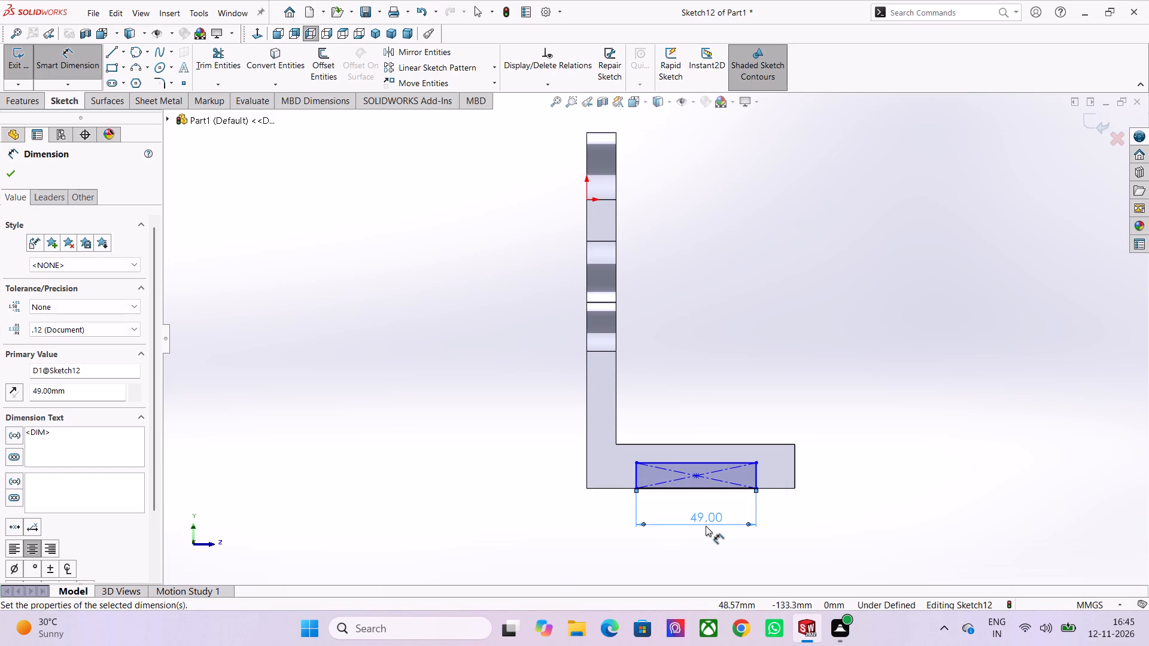
click(755, 477)
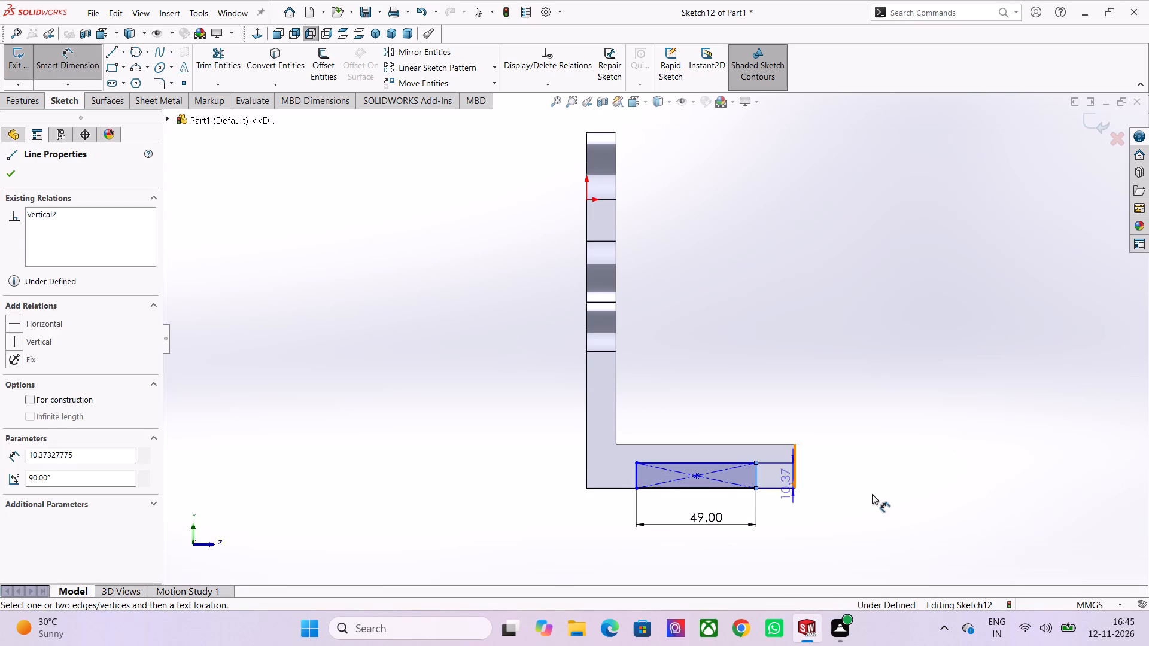
click(873, 494)
key(3)
key(Return)
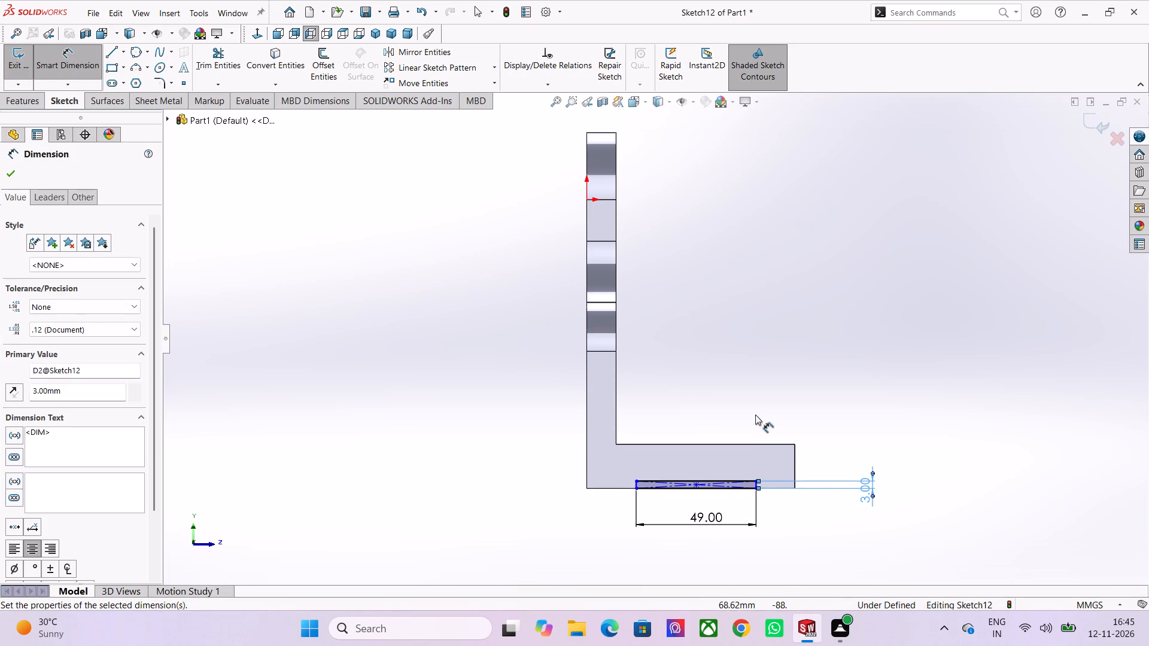
key(Escape)
Exit the sketch and cut the rectangle through all along the underside of the base.
scroll(737, 501, up, 3)
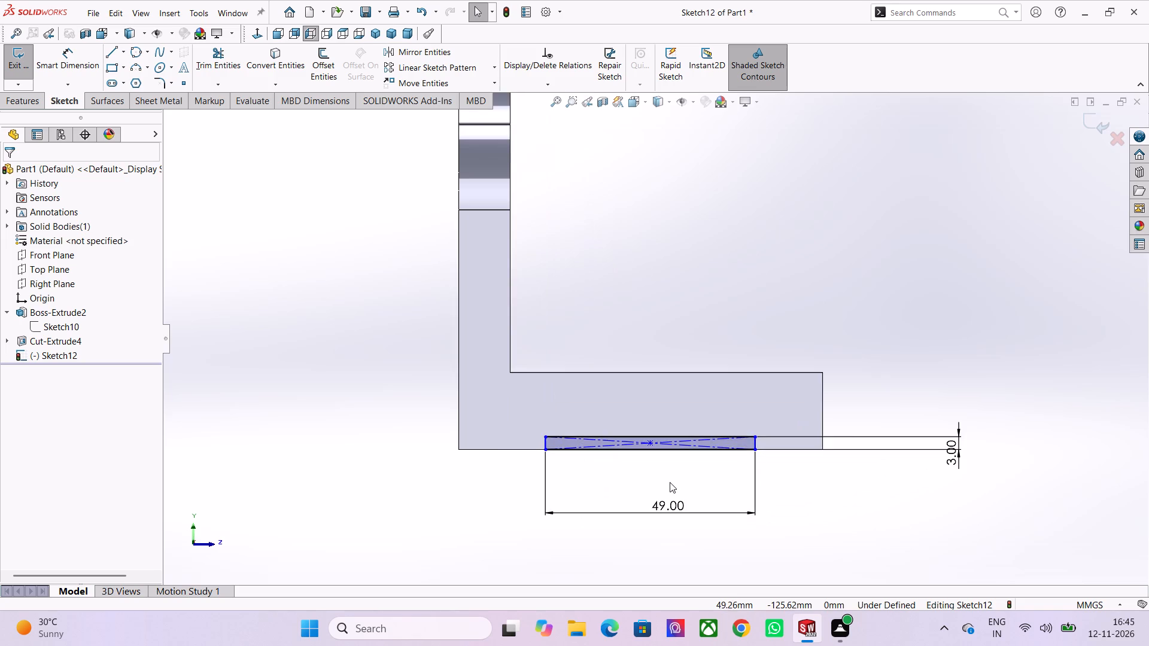
scroll(669, 481, up, 3)
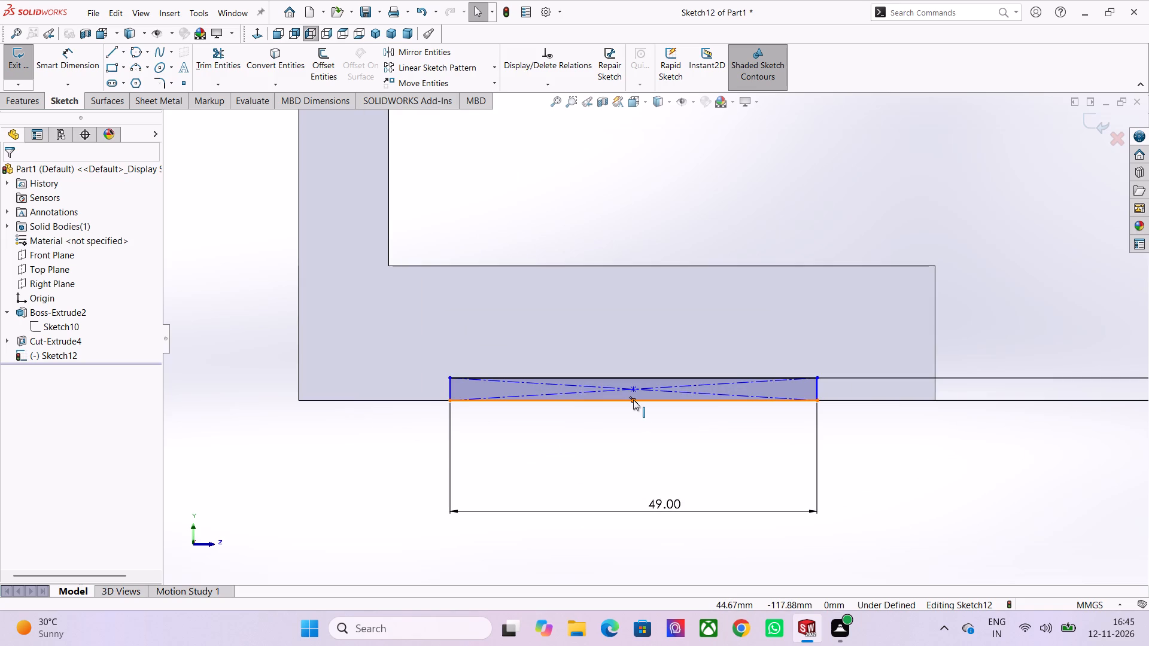
scroll(658, 401, down, 4)
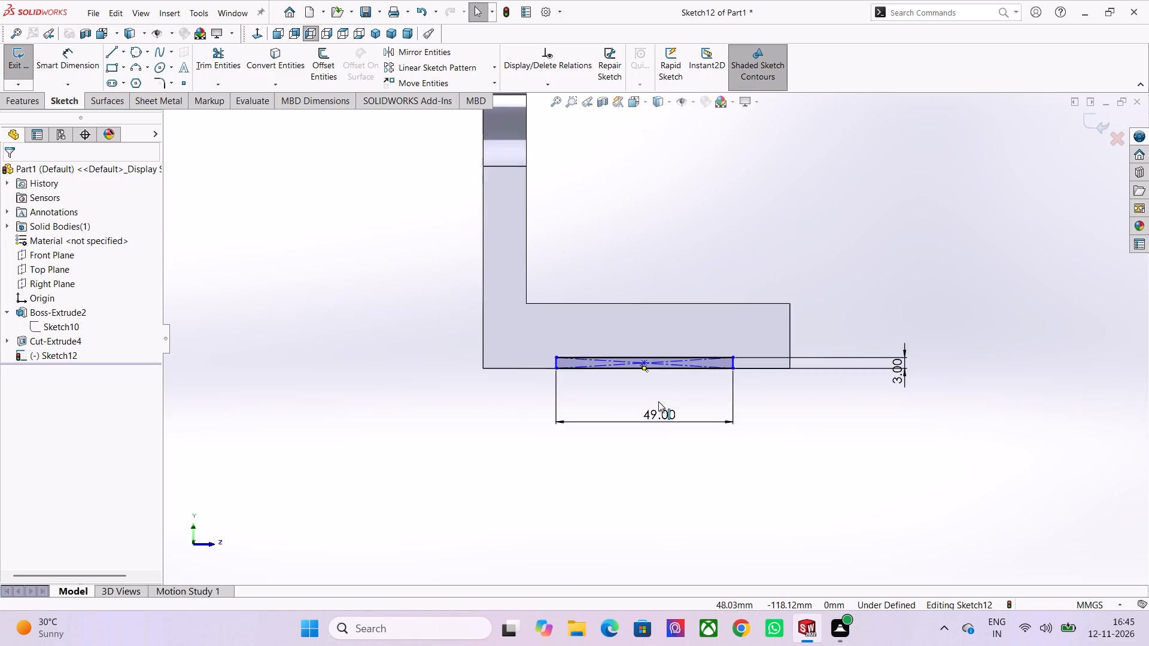
scroll(658, 401, down, 2)
middle_drag(731, 448, 656, 473)
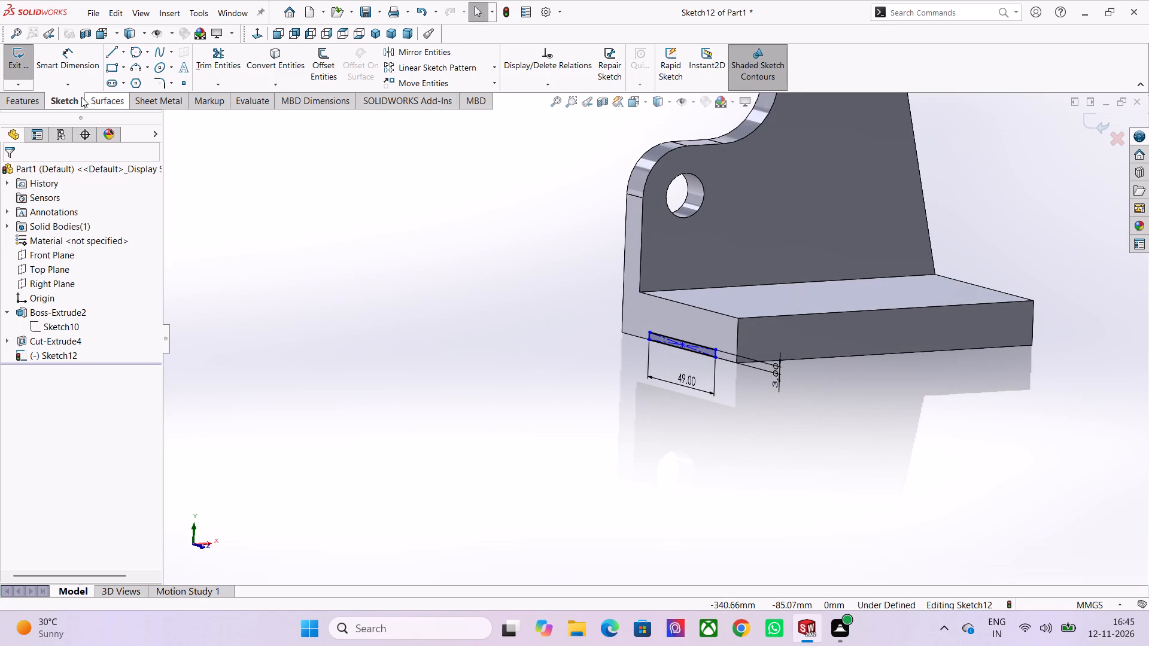
click(29, 72)
click(214, 65)
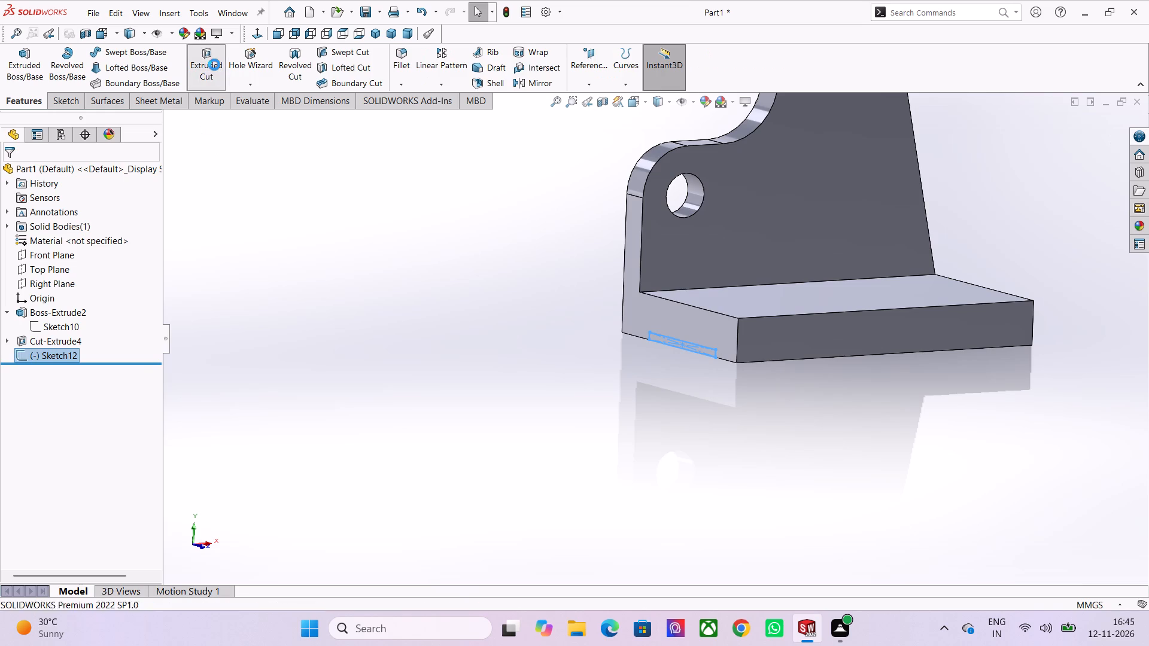
click(115, 258)
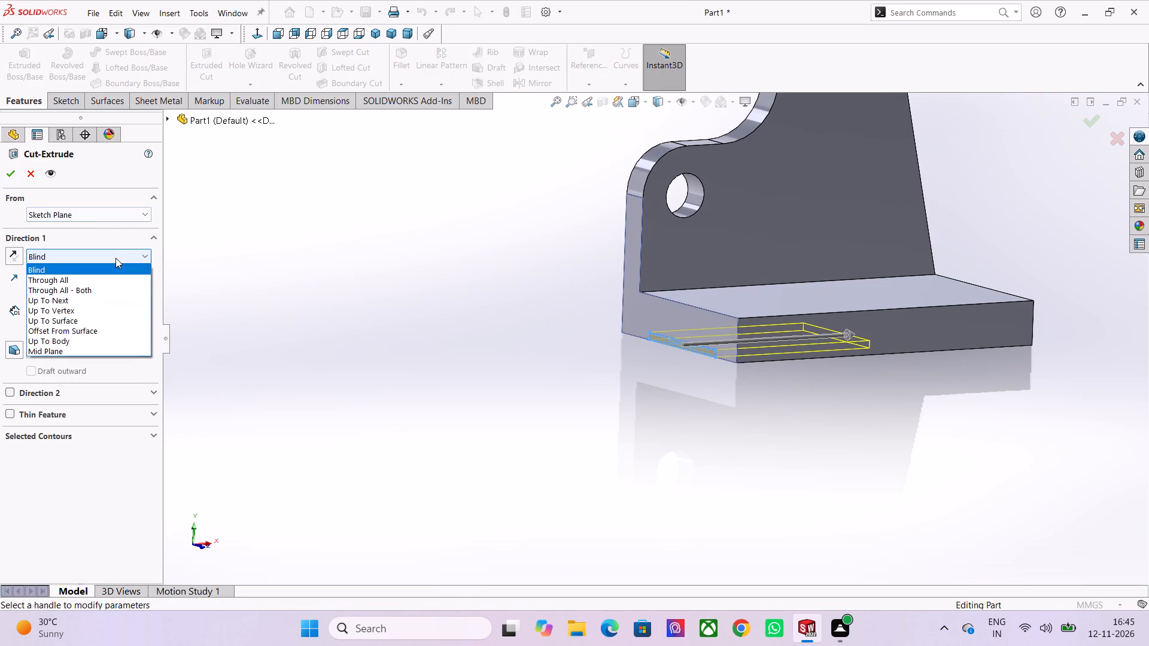
click(115, 276)
middle_drag(756, 470, 746, 470)
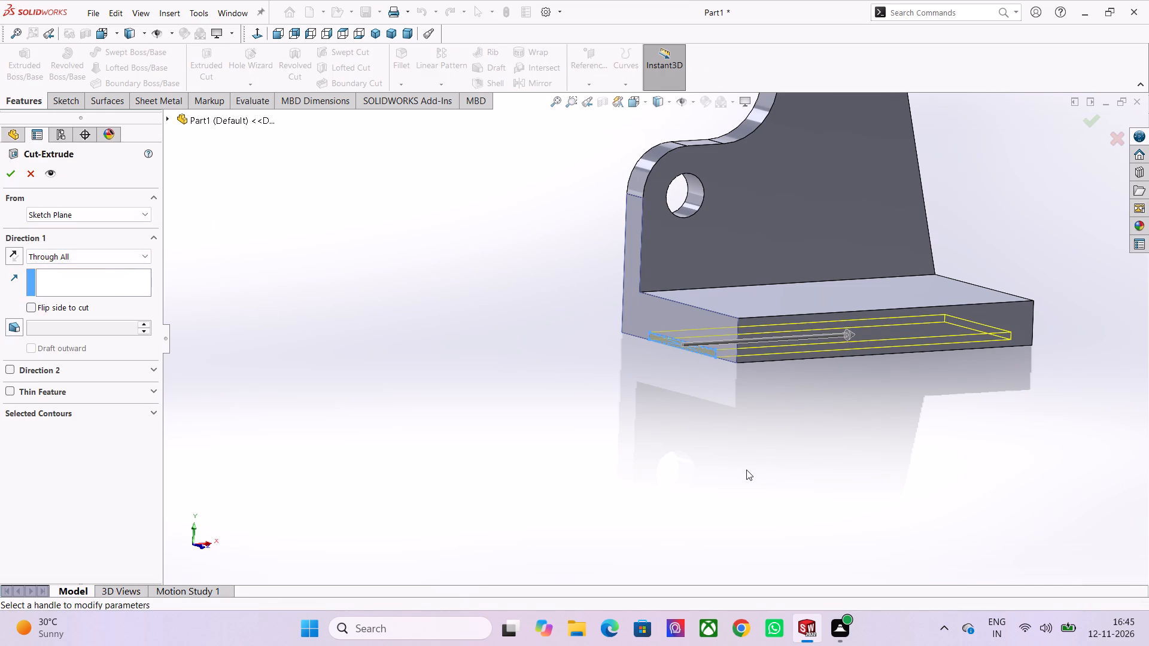
middle_drag(746, 470, 700, 492)
click(9, 175)
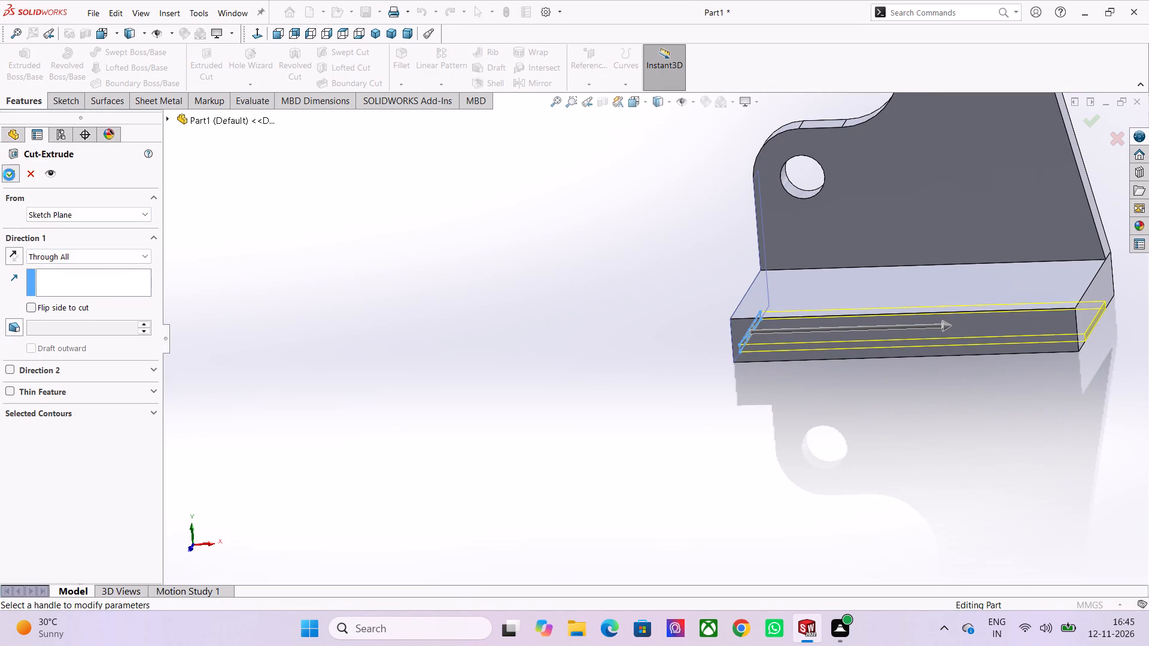
key(Escape)
Start a new sketch on the upright plate's face on the base side.
click(779, 431)
middle_drag(768, 425, 805, 432)
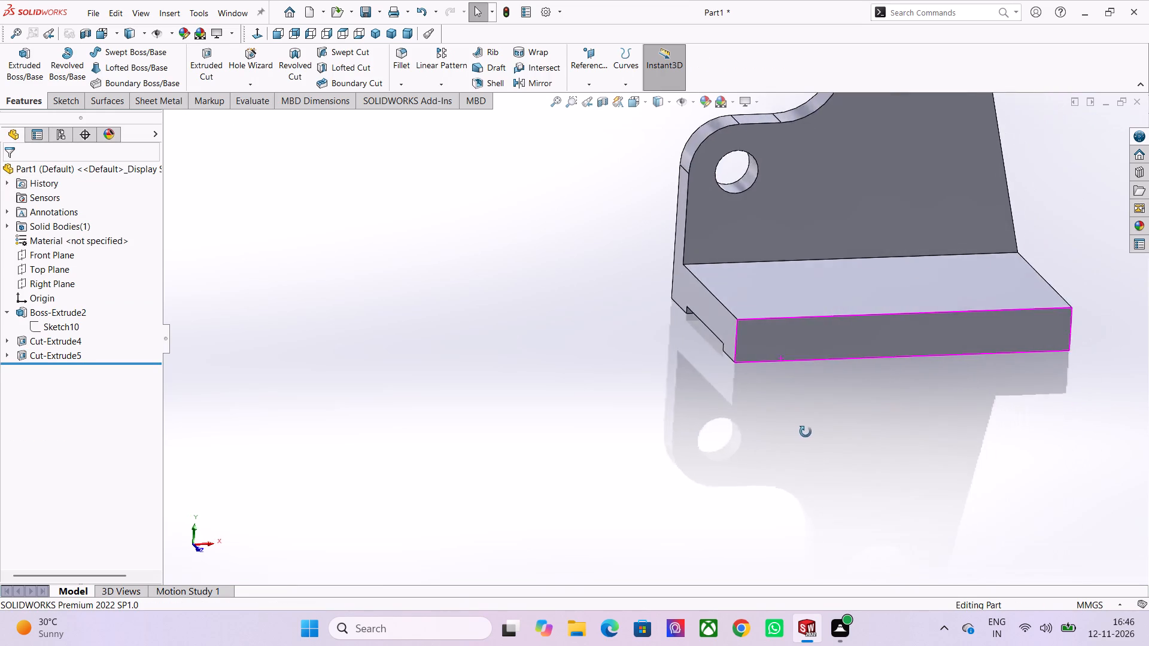
middle_drag(805, 432, 877, 436)
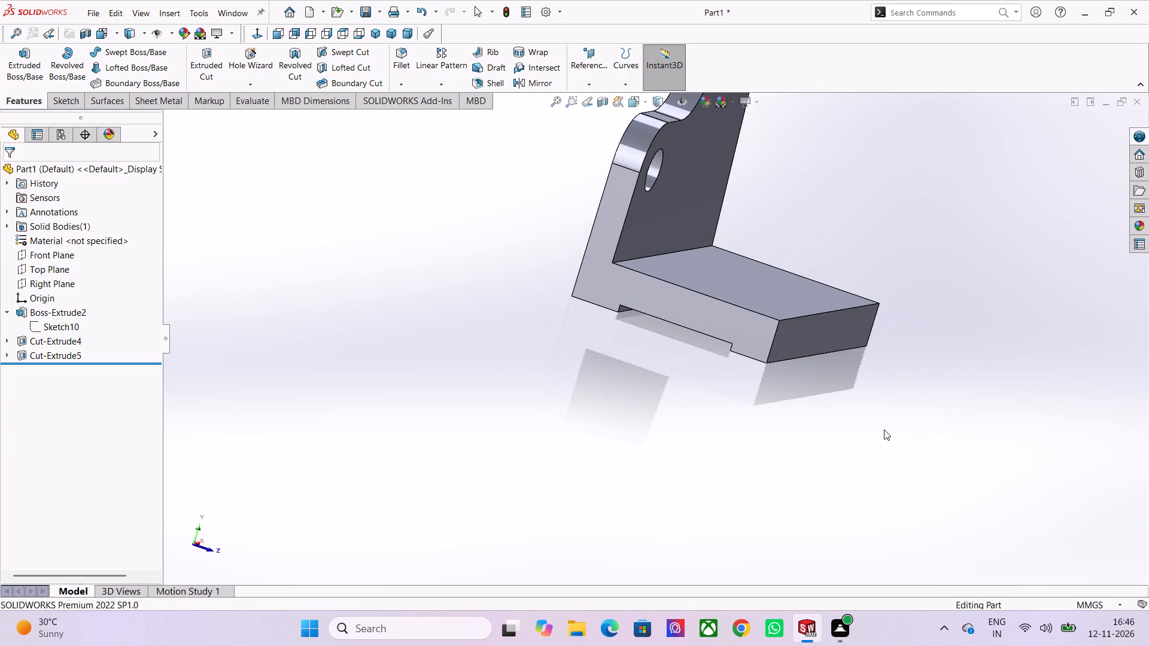
middle_drag(871, 344, 814, 322)
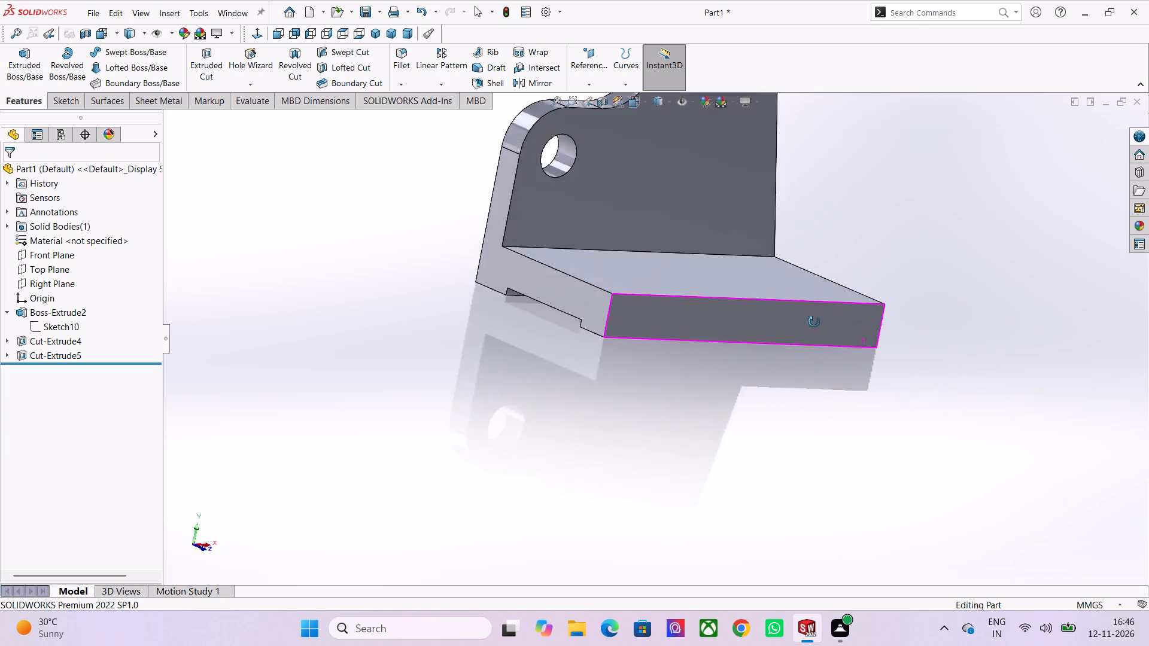
middle_drag(814, 322, 791, 314)
scroll(792, 315, down, 3)
click(721, 221)
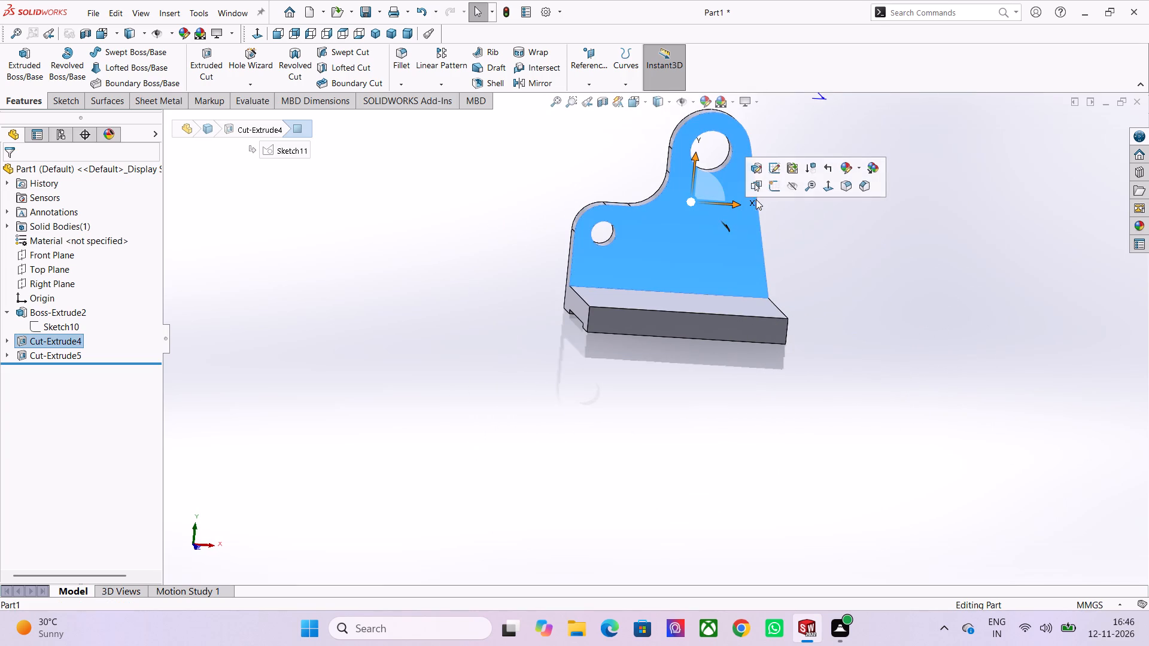
click(777, 188)
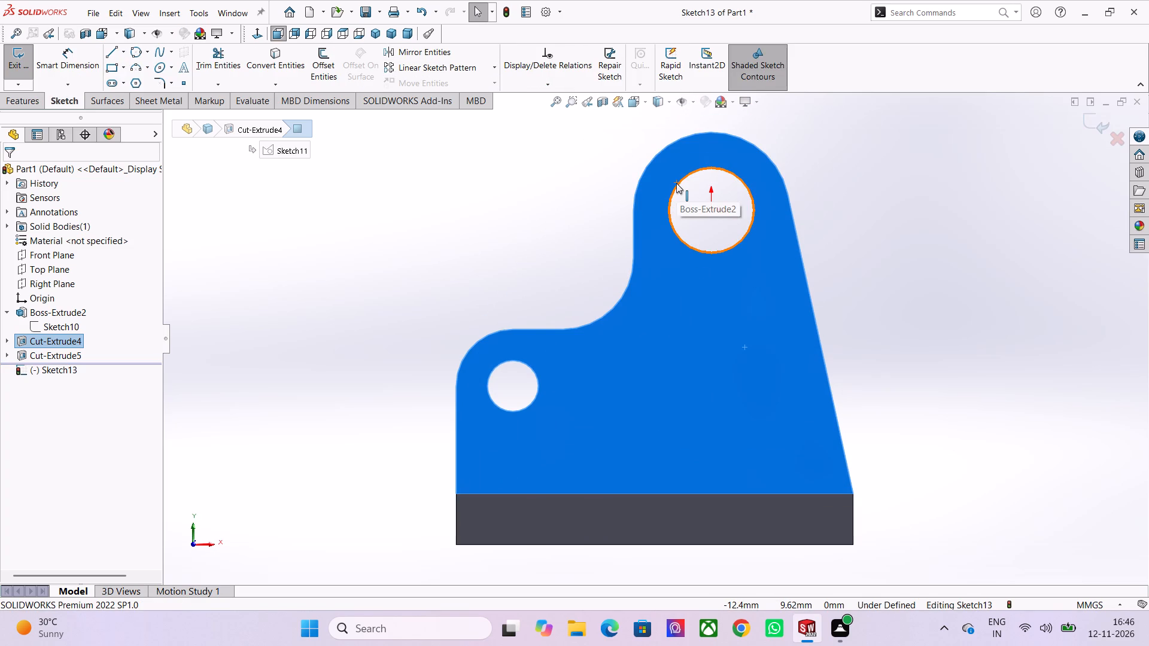
Sketch two concentric circles at the large hole, with radii 27.5 mm on the rounded outer edge and 15 mm on the hole edge.
click(147, 53)
click(156, 68)
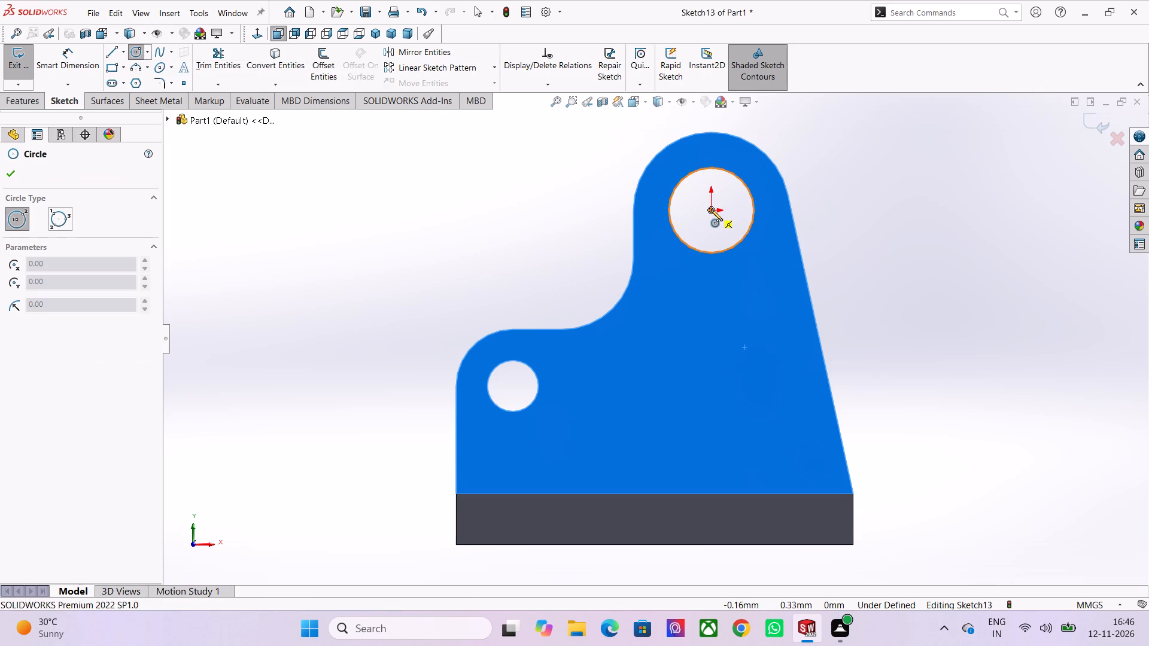
click(711, 209)
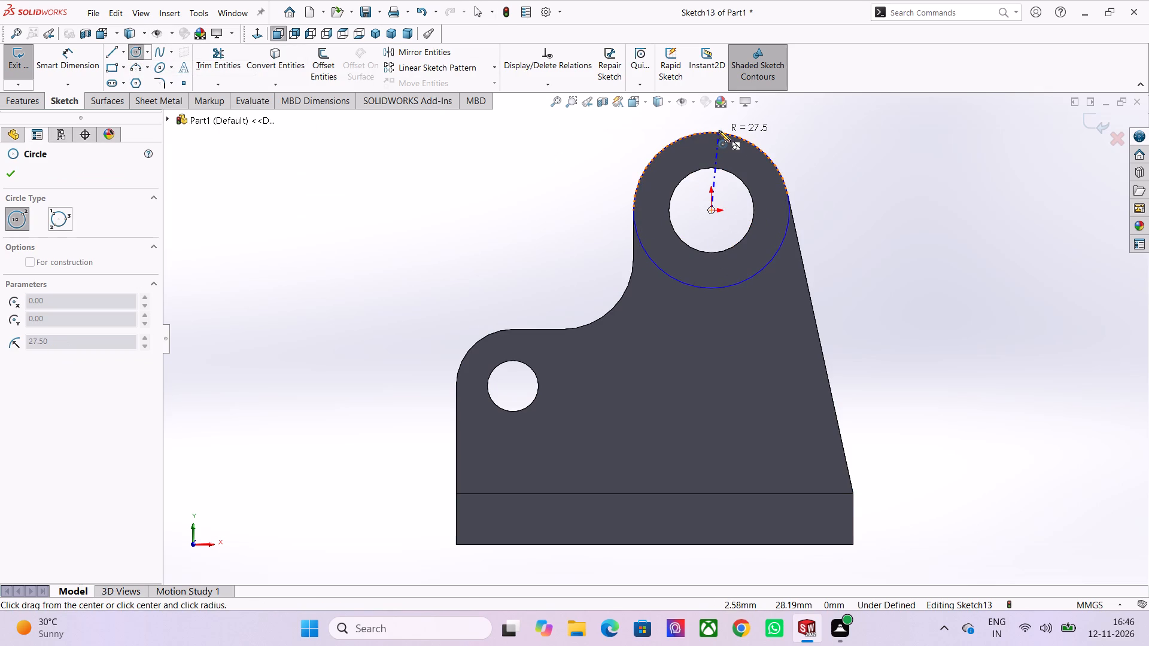
click(727, 134)
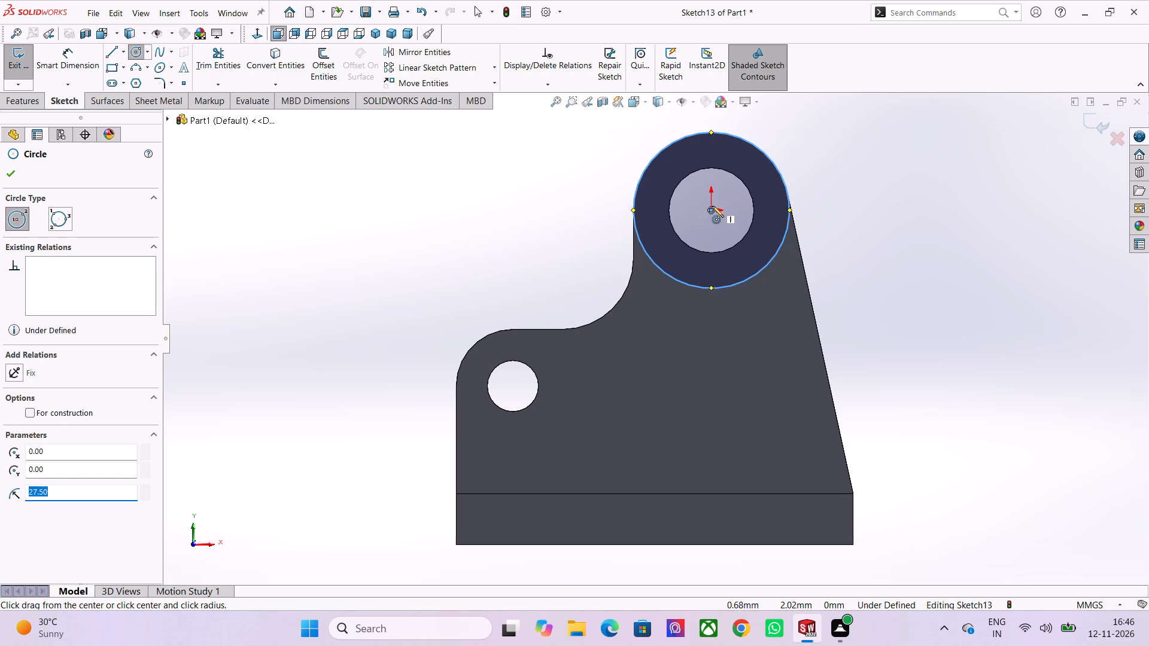
click(709, 210)
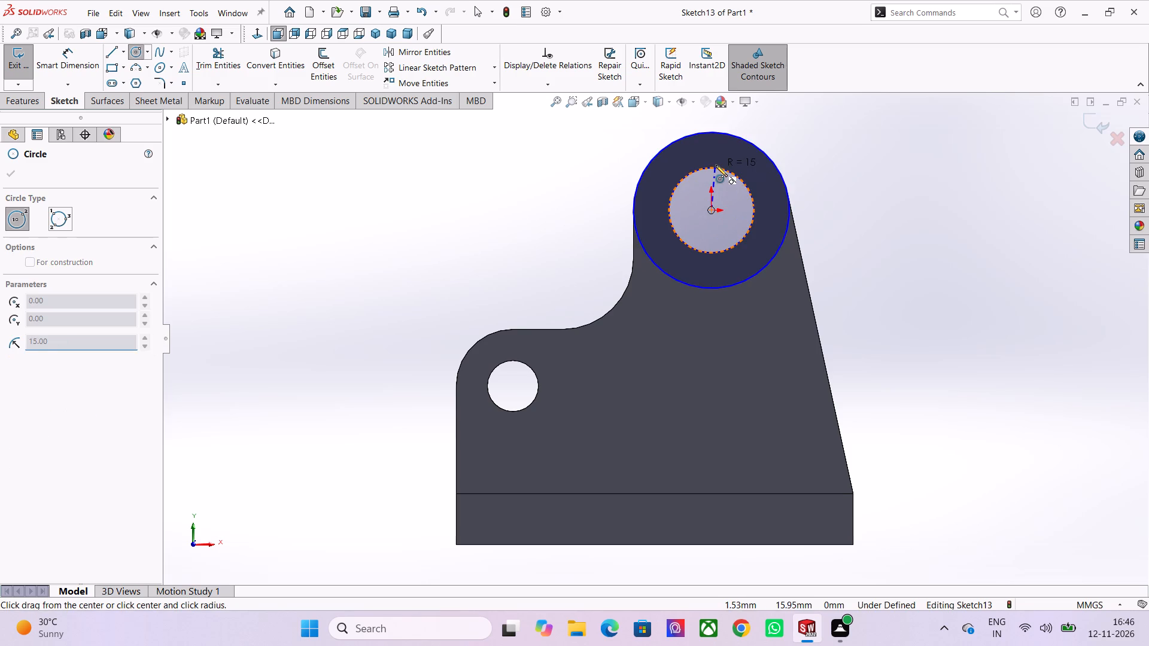
click(716, 165)
key(Escape)
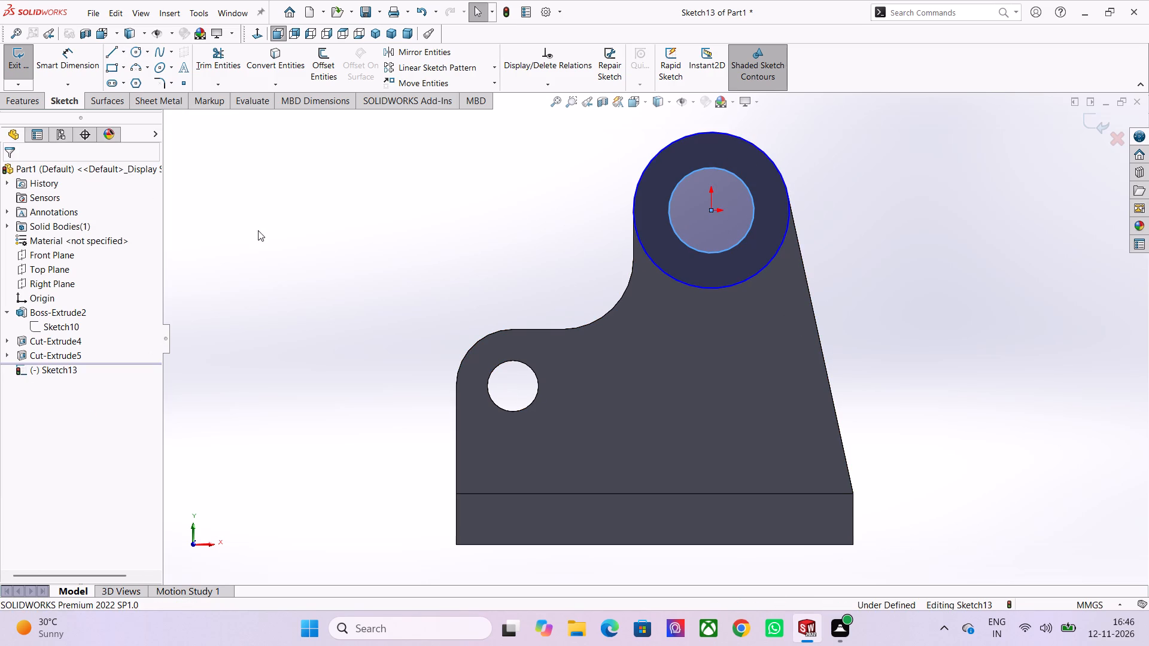
Sketch two concentric circles at the small hole, with radii 20 mm on the rounded outer edge and 9 mm on the hole edge.
click(135, 56)
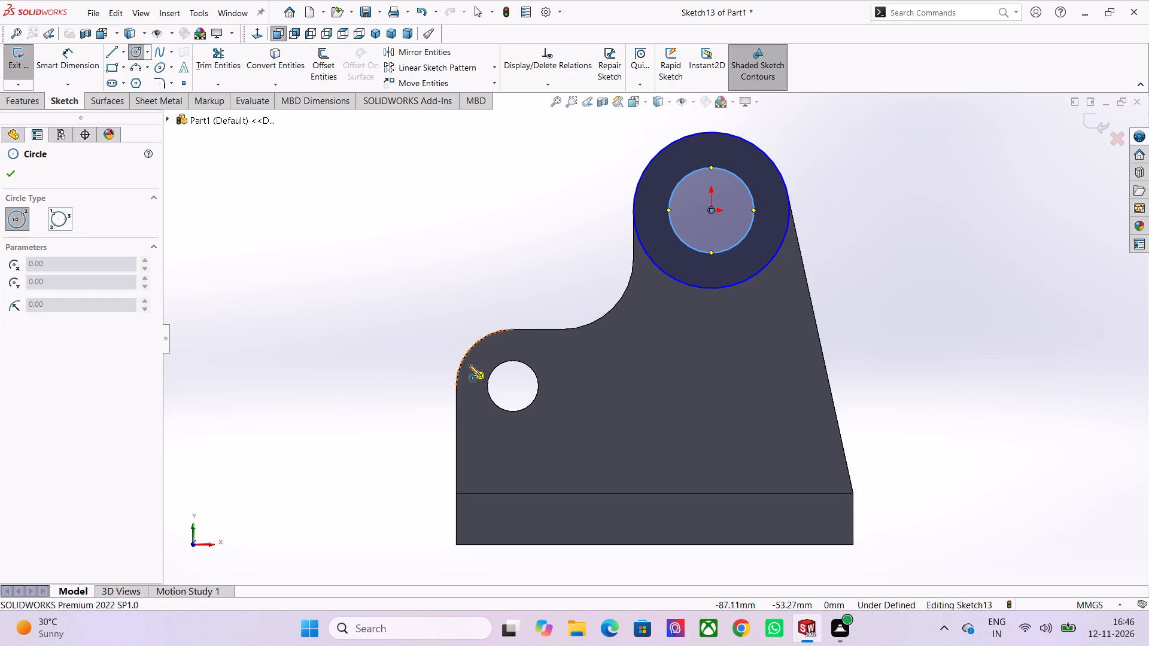
click(512, 386)
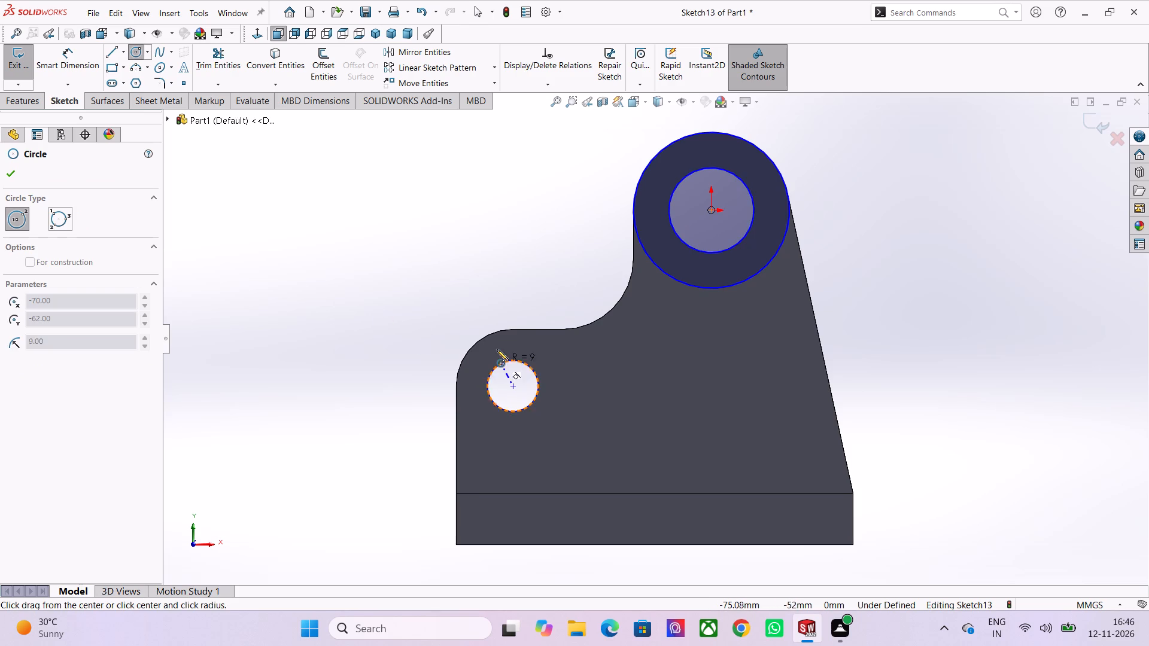
click(496, 333)
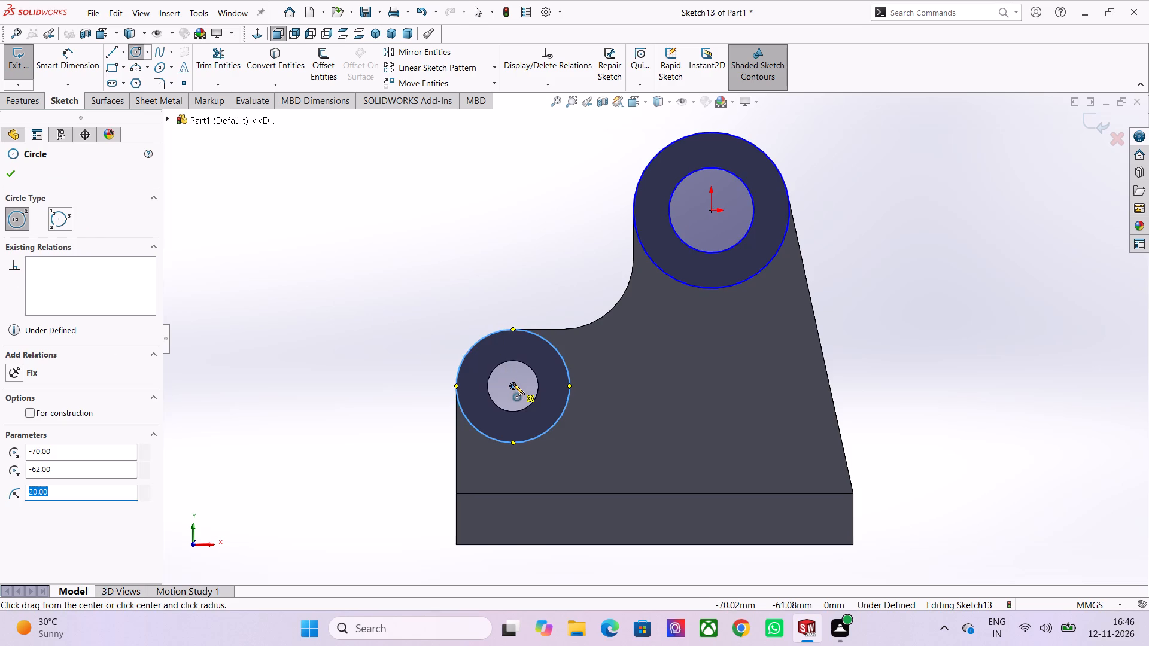
click(513, 384)
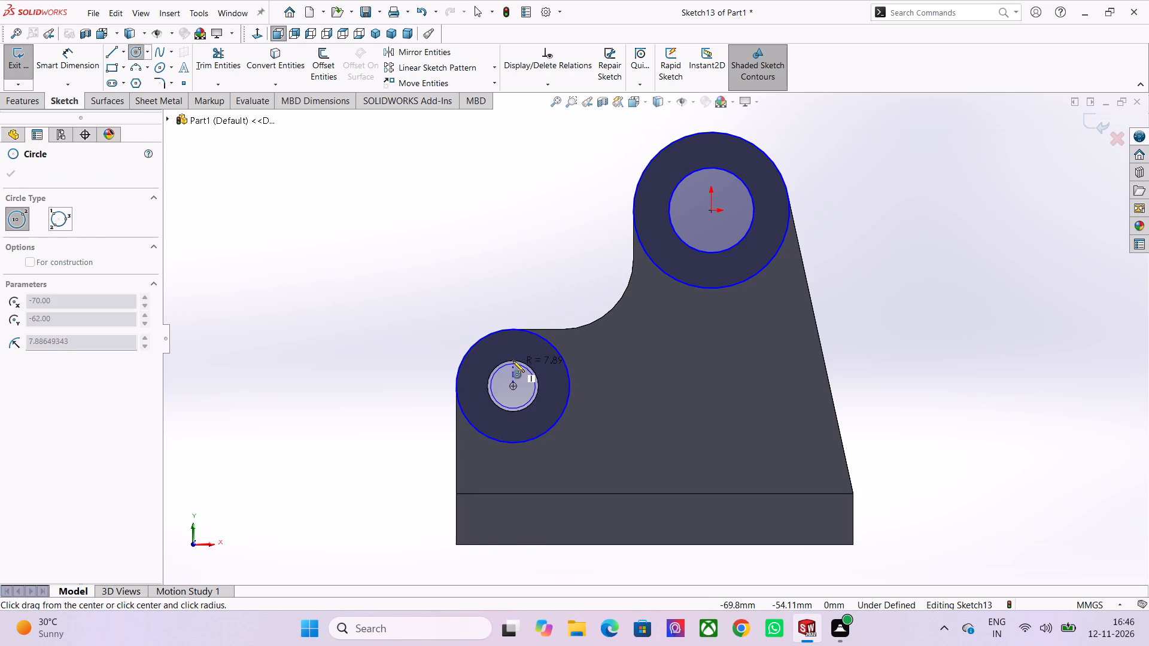
scroll(515, 361, up, 4)
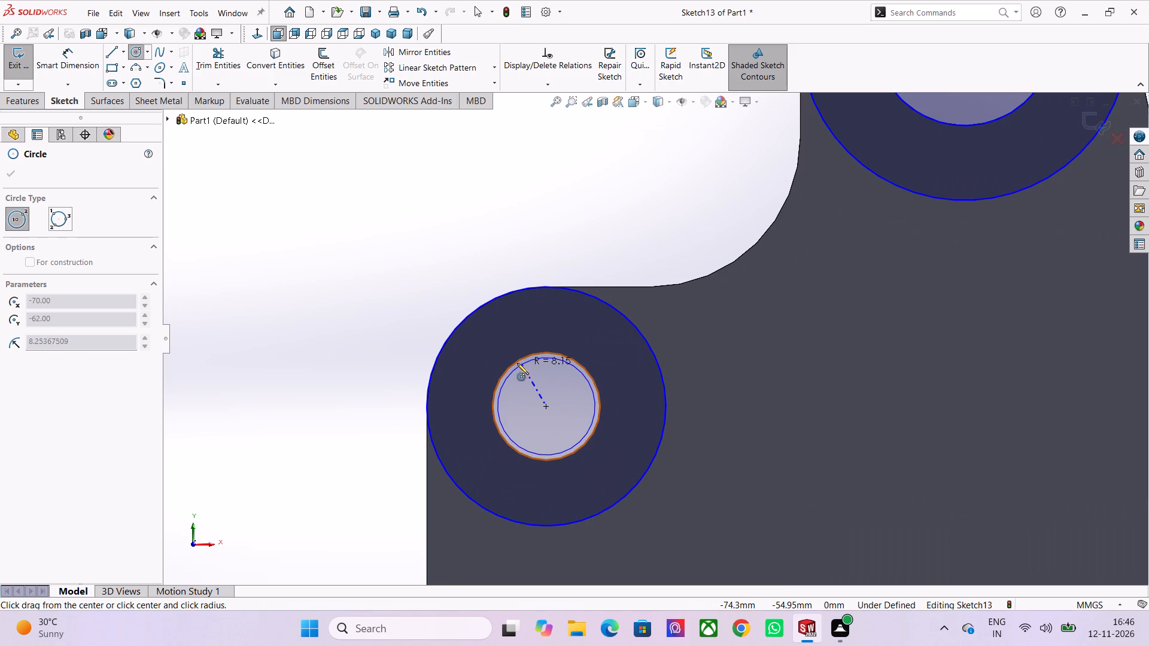
click(516, 362)
scroll(516, 361, down, 6)
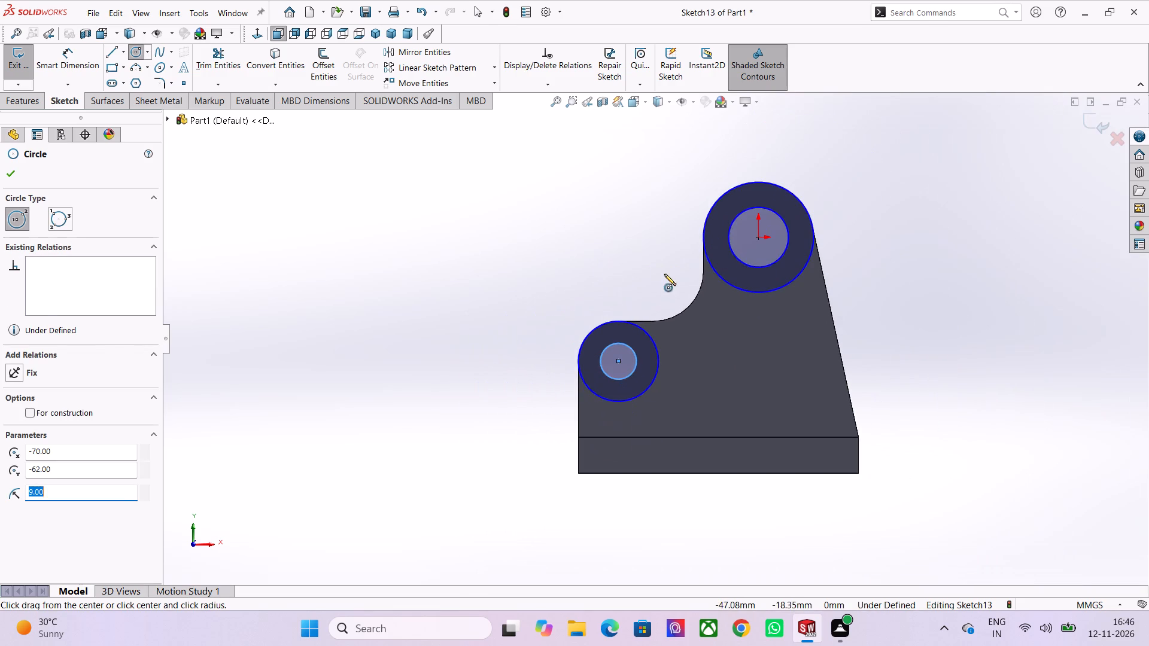
key(Escape)
Set up a Blind boss extrusion from the circle sketch towards the base side, with the preselected sketch removed from the selected contours.
scroll(664, 274, down, 3)
middle_drag(639, 288, 726, 313)
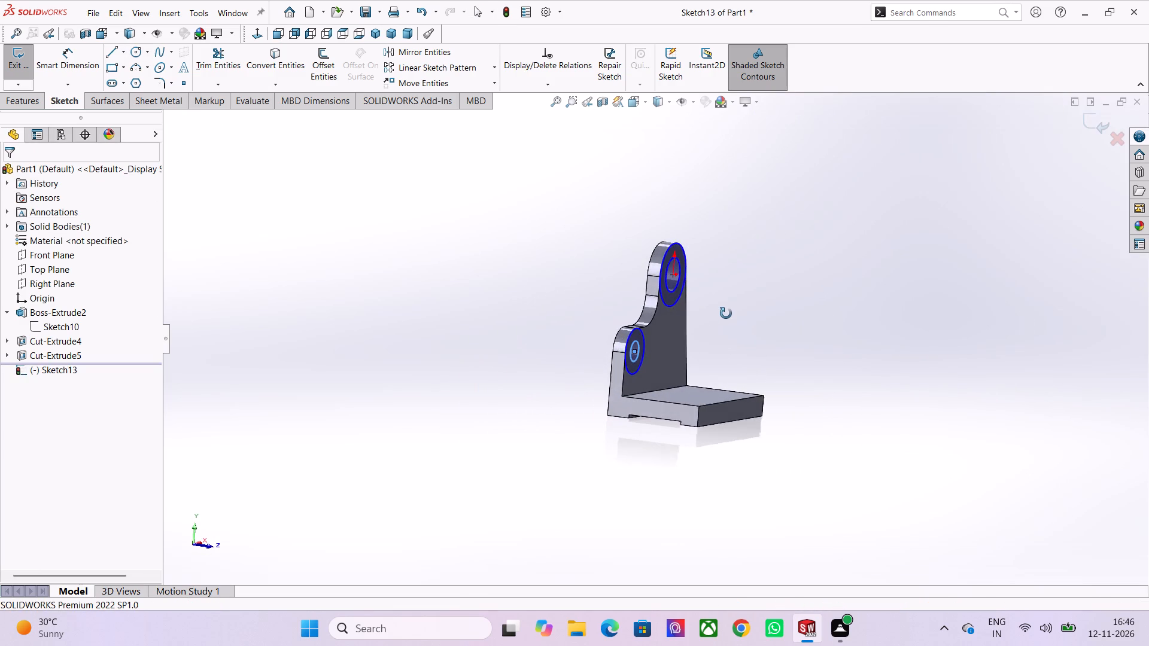
middle_drag(726, 313, 722, 354)
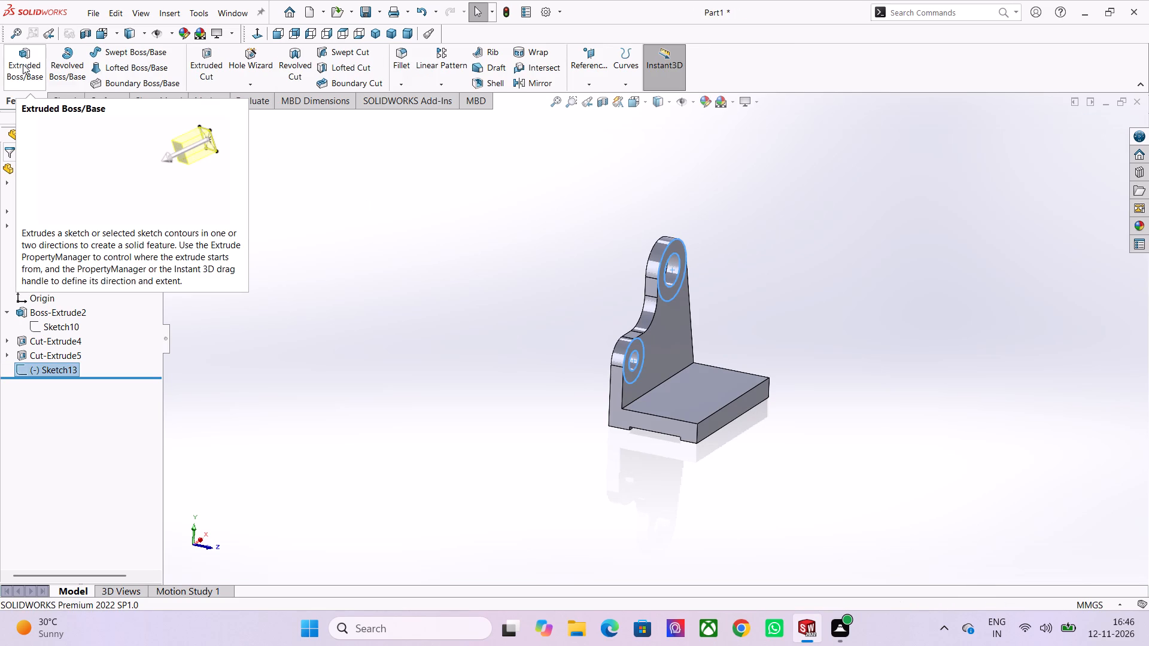
click(23, 64)
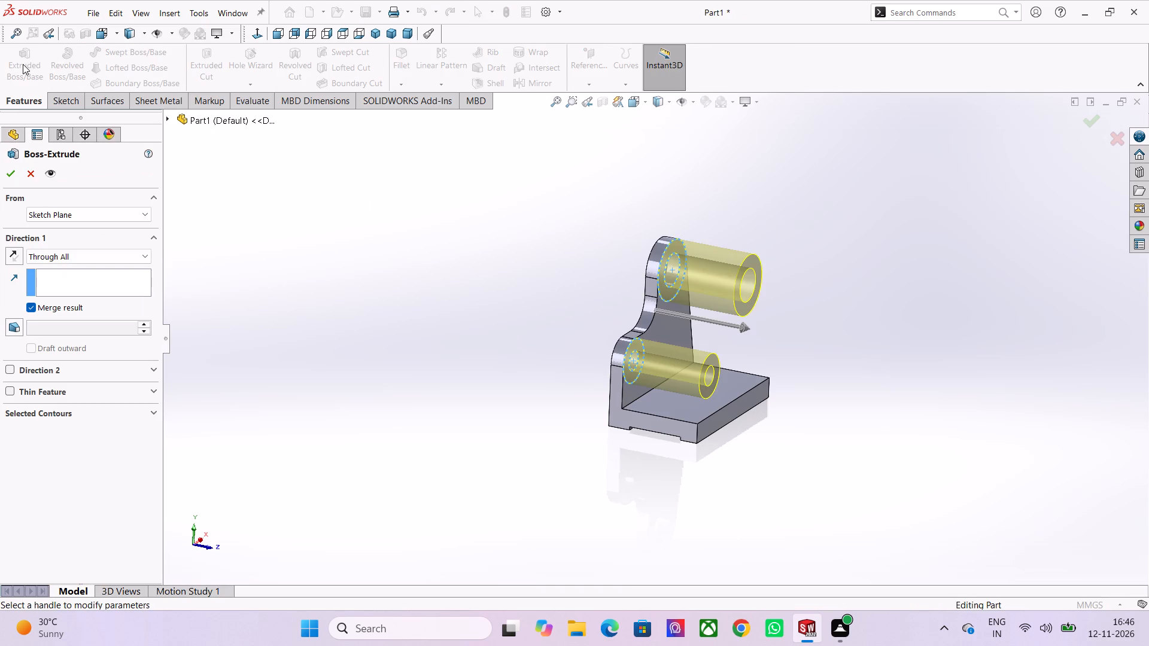
click(127, 407)
click(120, 412)
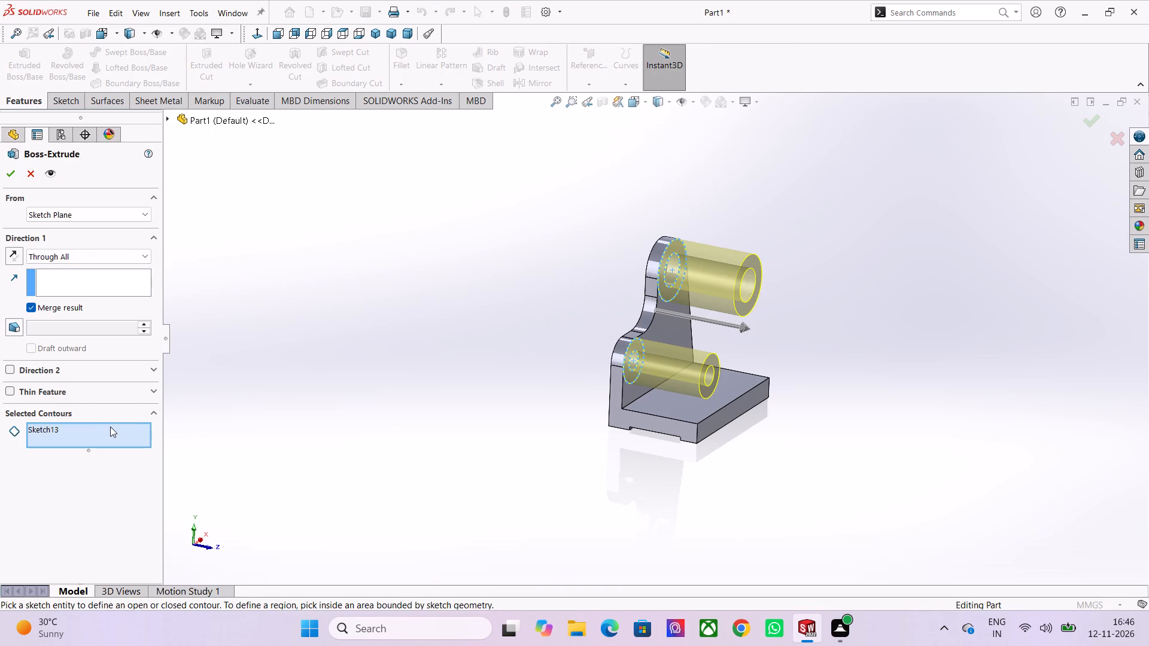
right_click(110, 427)
click(130, 434)
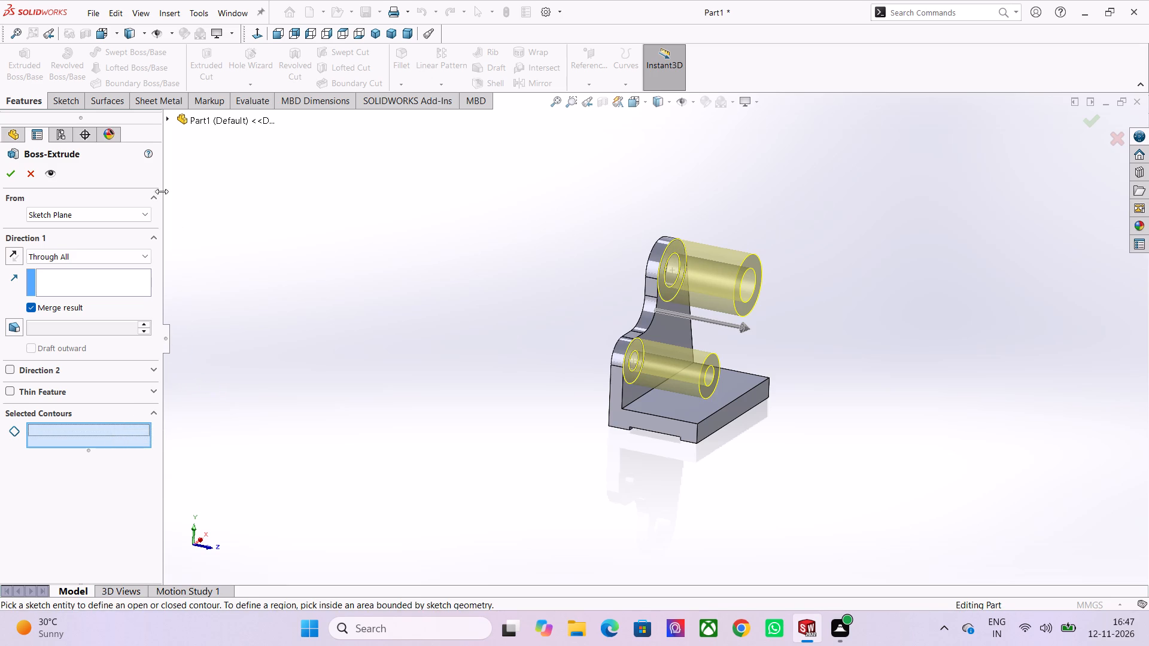
click(92, 258)
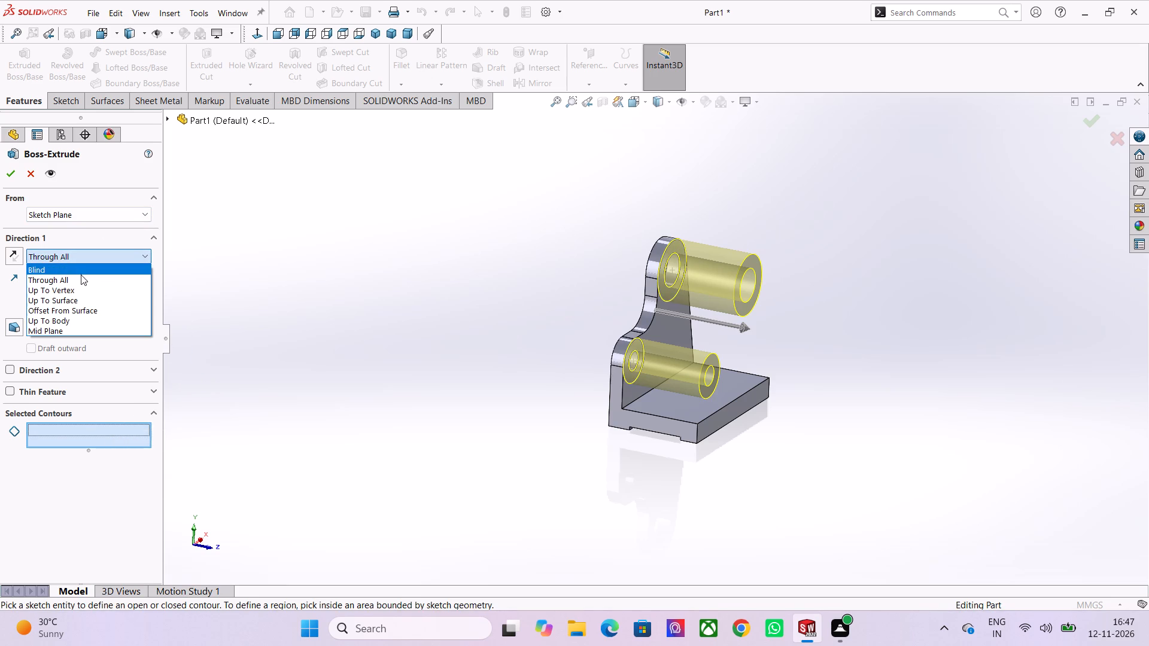
click(75, 270)
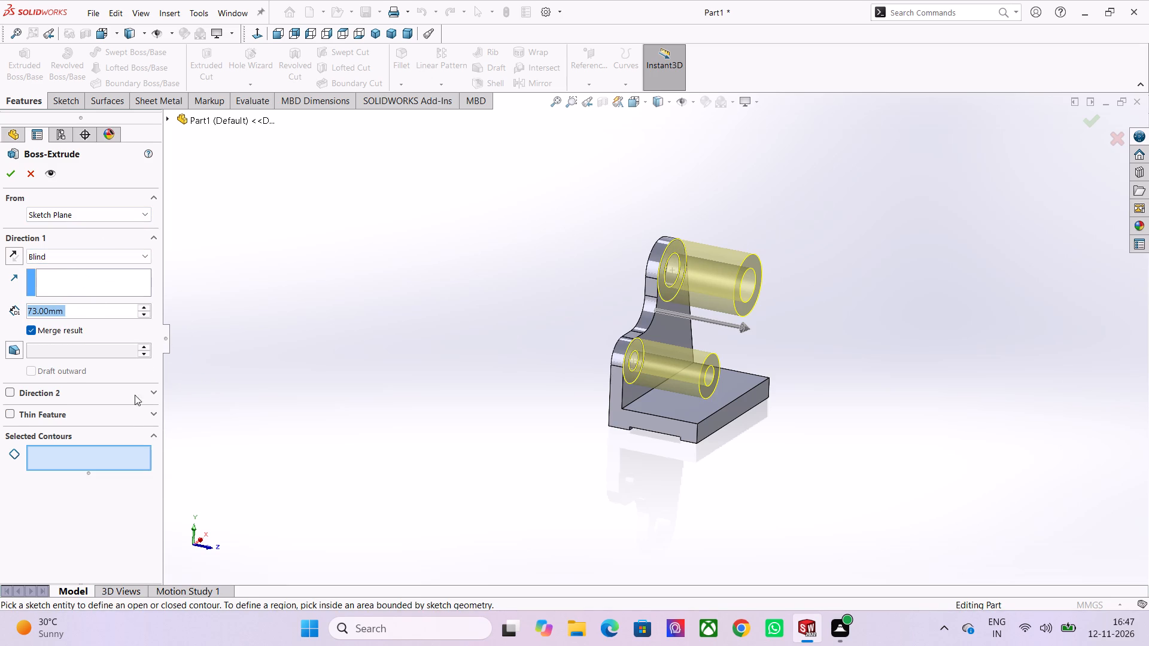
right_click(85, 454)
click(85, 454)
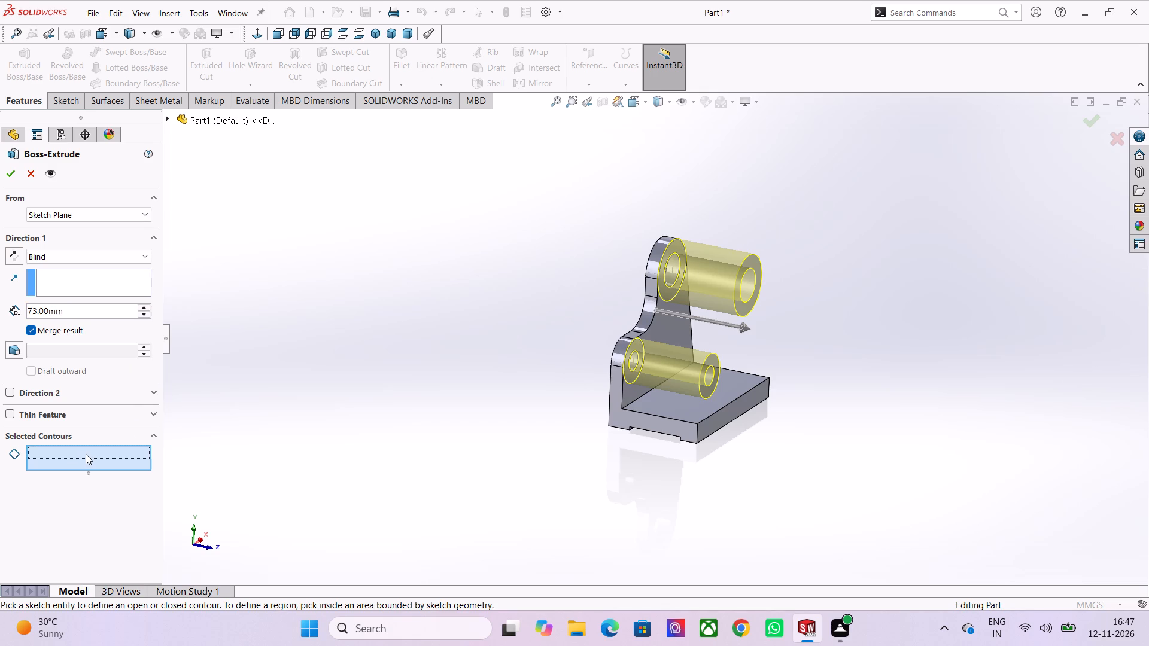
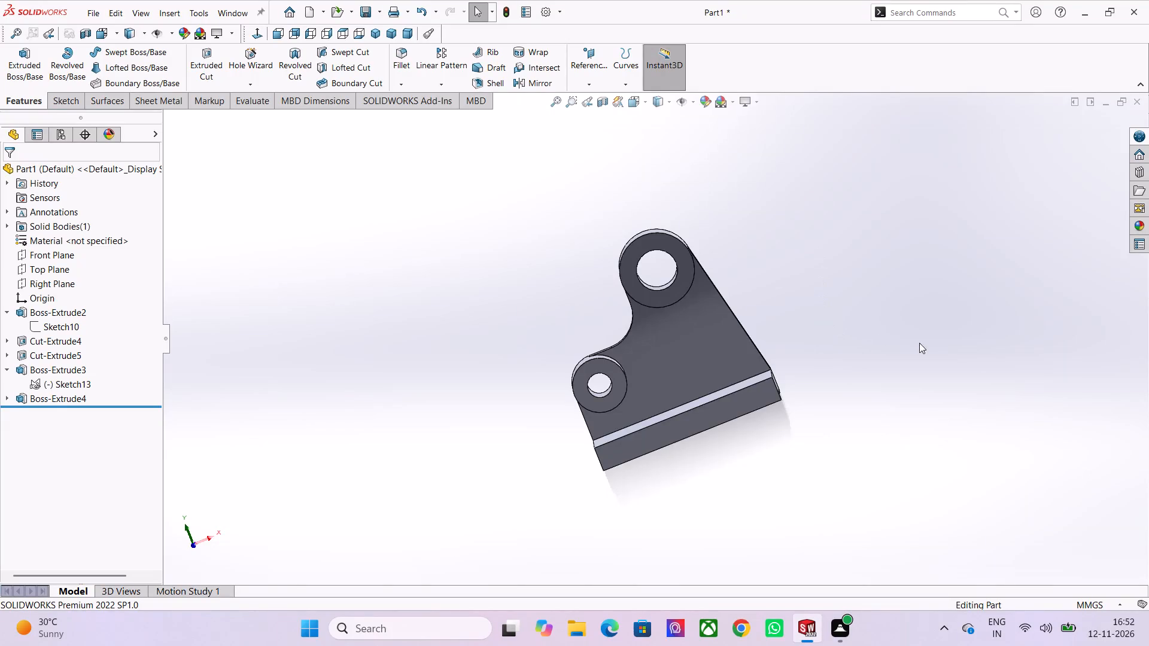
Start a new sketch on the upper face of the base plate.
scroll(838, 325, down, 1)
middle_drag(791, 315, 988, 339)
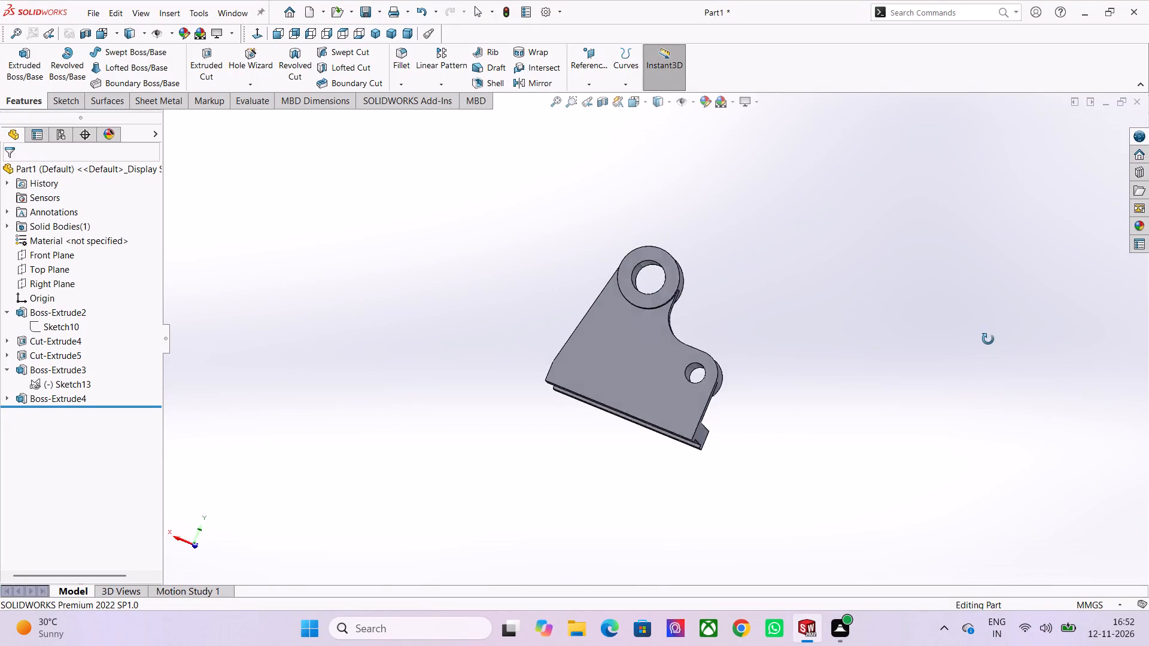
middle_drag(988, 339, 776, 362)
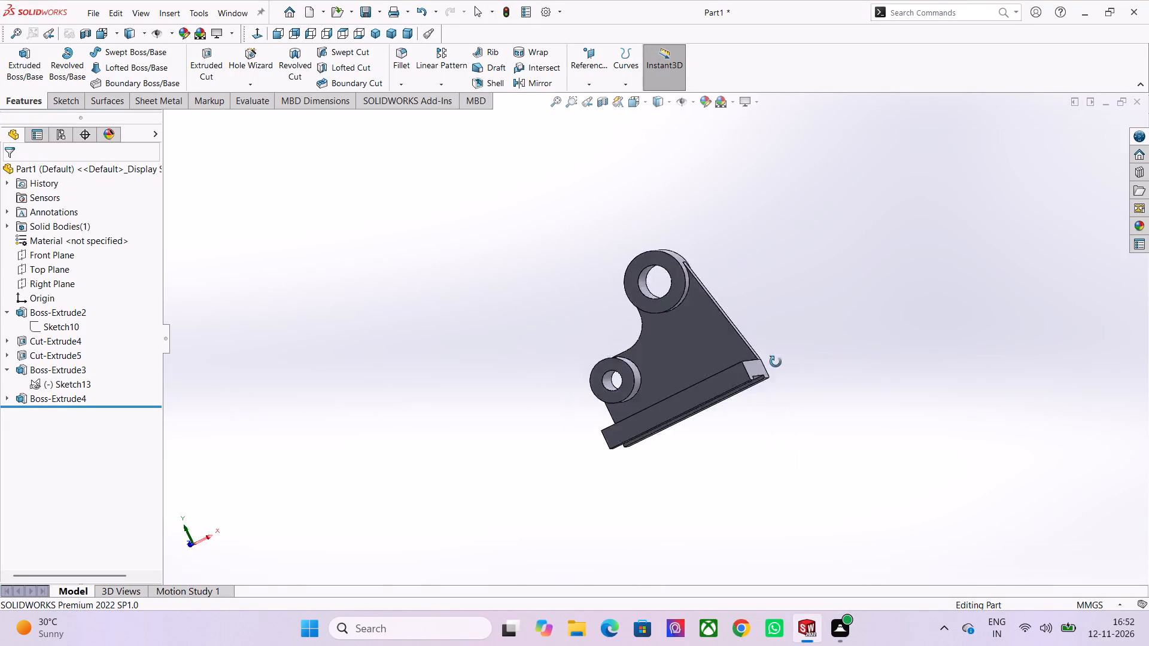
middle_drag(776, 362, 883, 394)
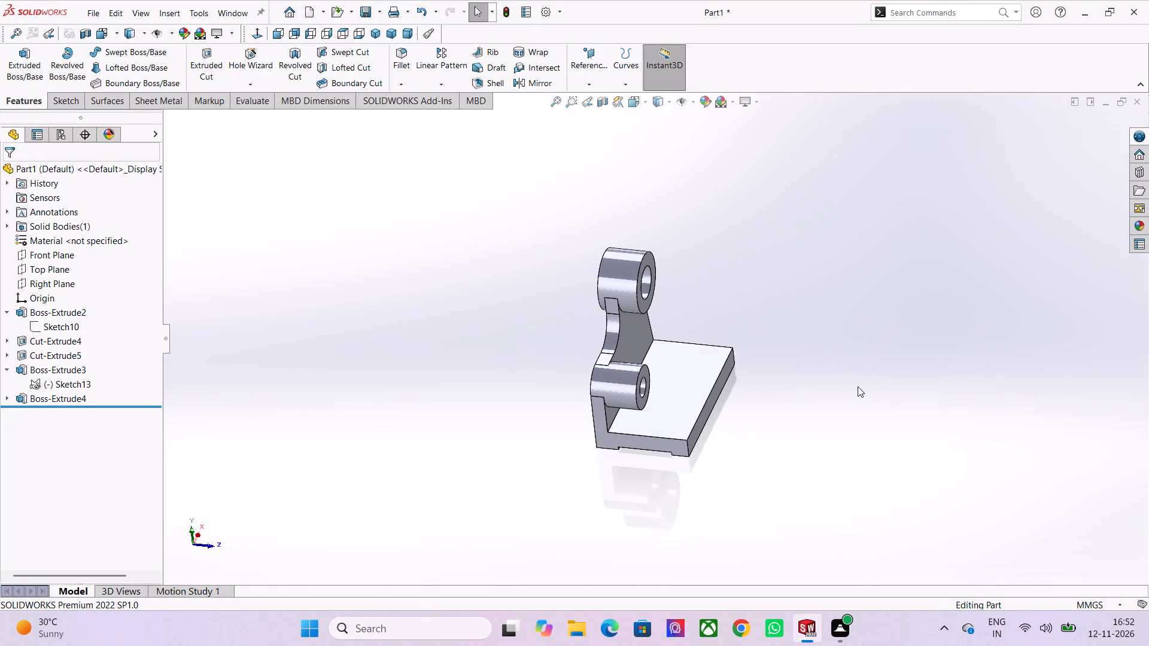
click(676, 376)
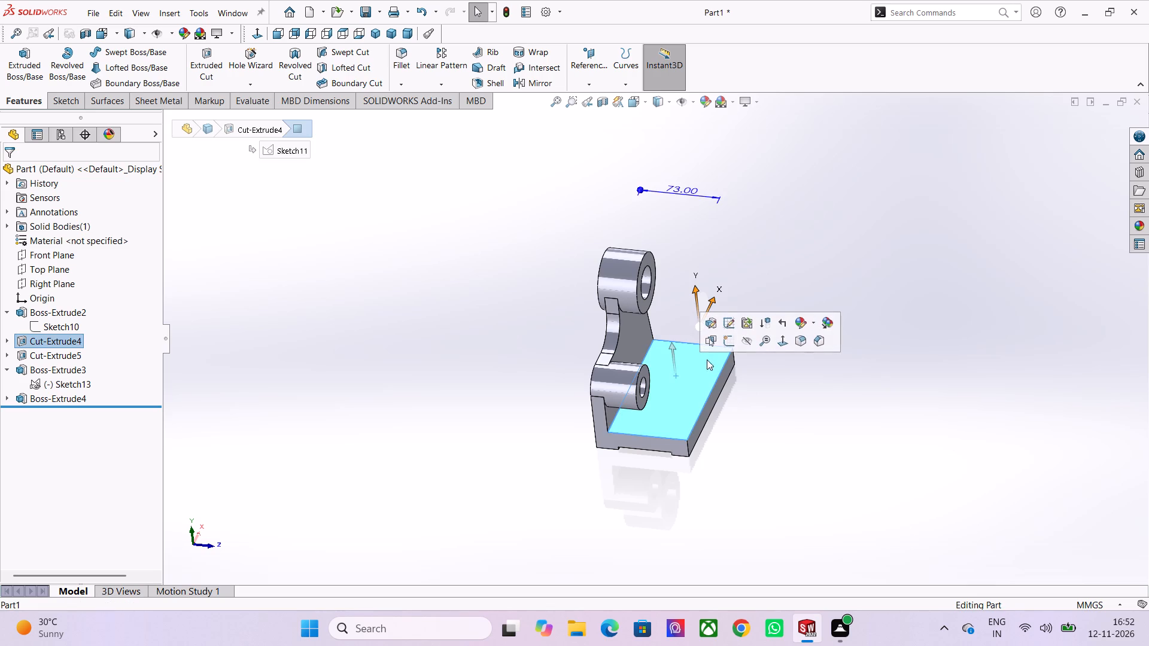
click(728, 338)
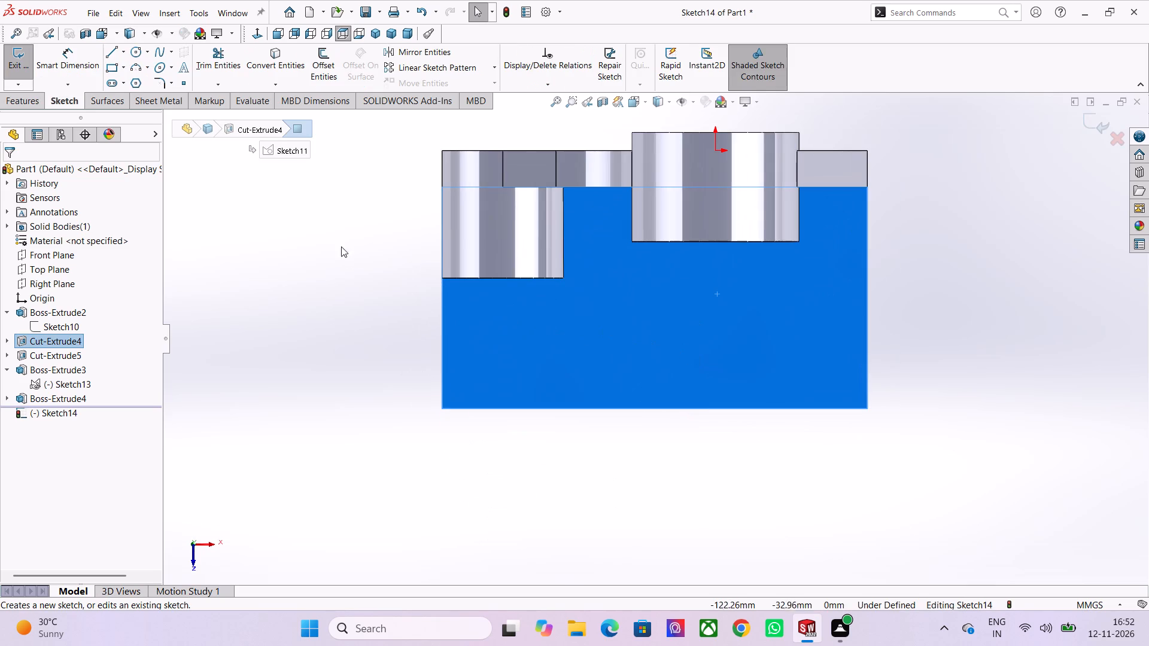
Sketch two separate circles of about 10 mm radius side by side on the base, between the bosses and the outer long edge.
click(139, 55)
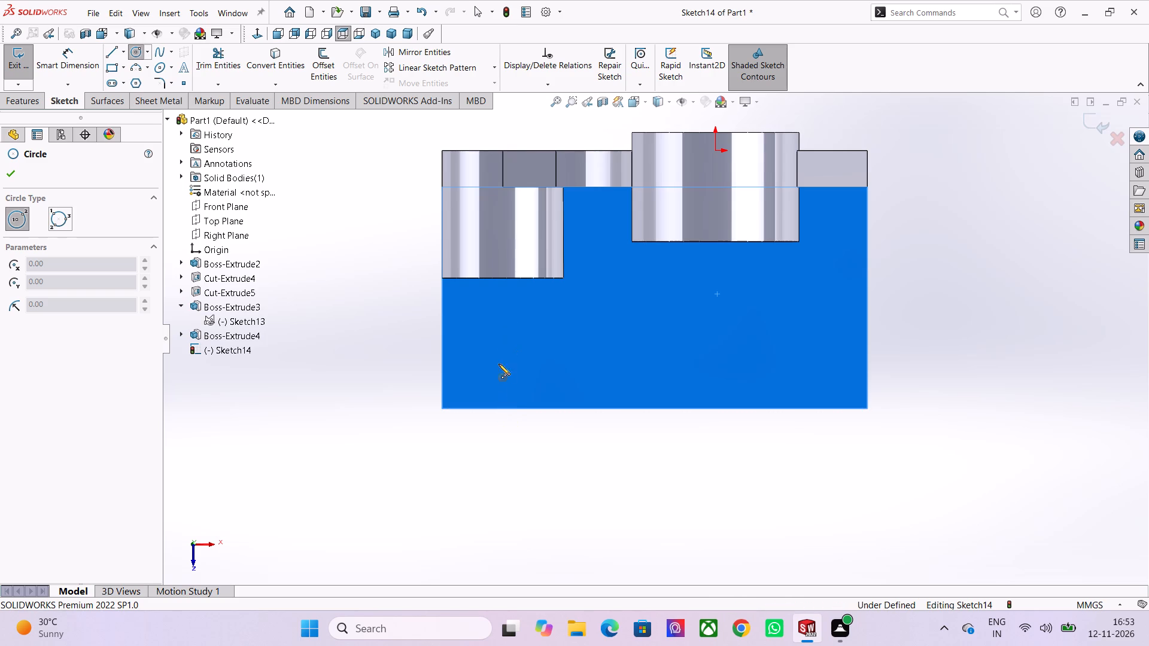
click(503, 336)
click(519, 363)
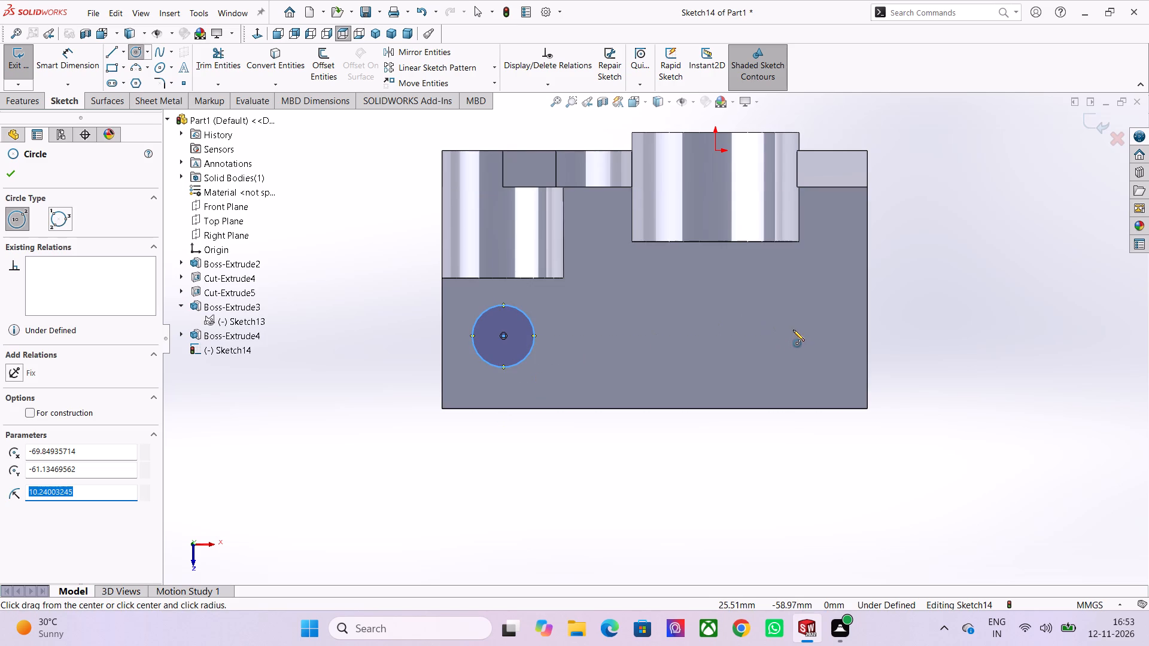
click(786, 335)
click(792, 366)
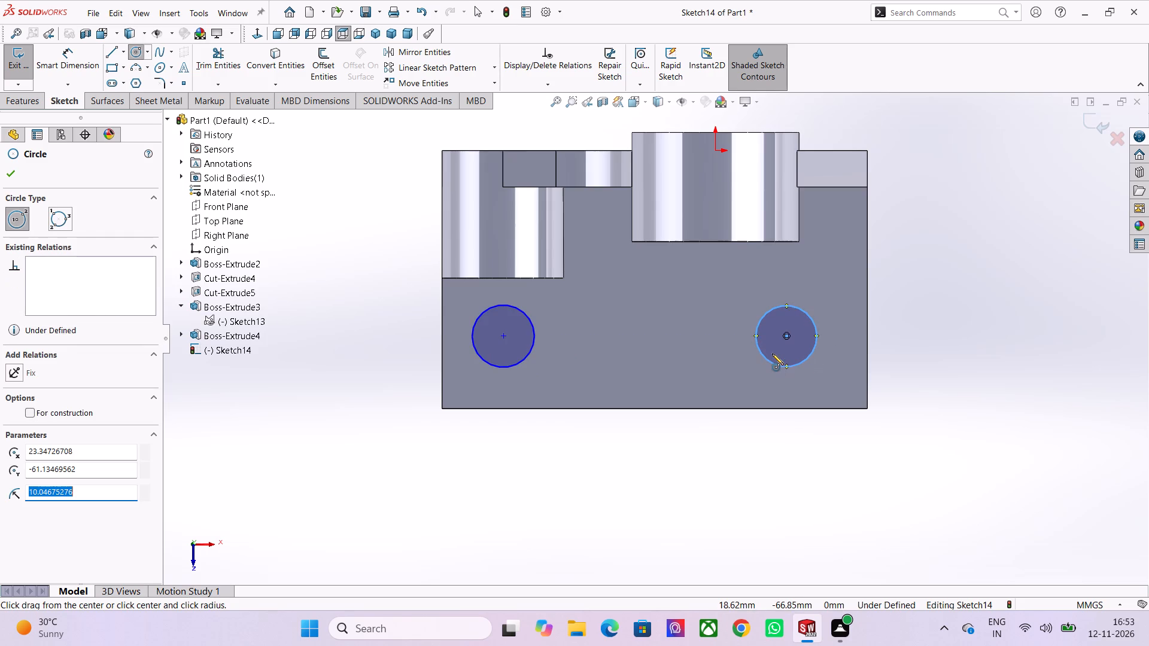
key(Escape)
key(Escape)
key(Escape)
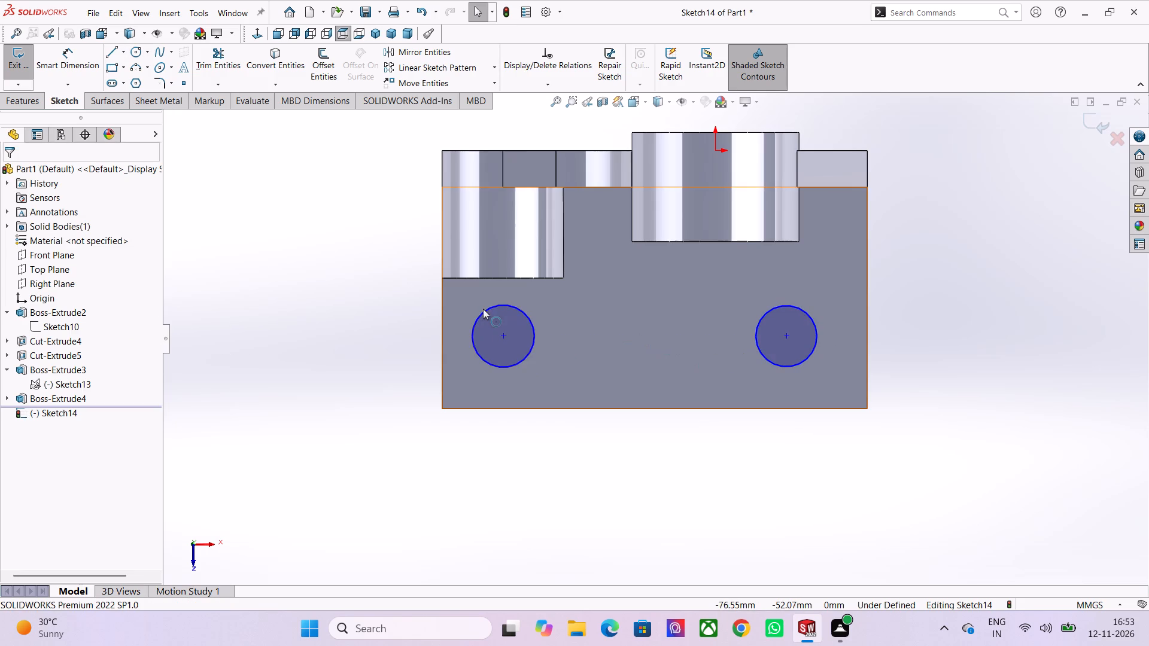
Make the two base circles equal in size and align their centres with a Horizontal relation.
click(483, 309)
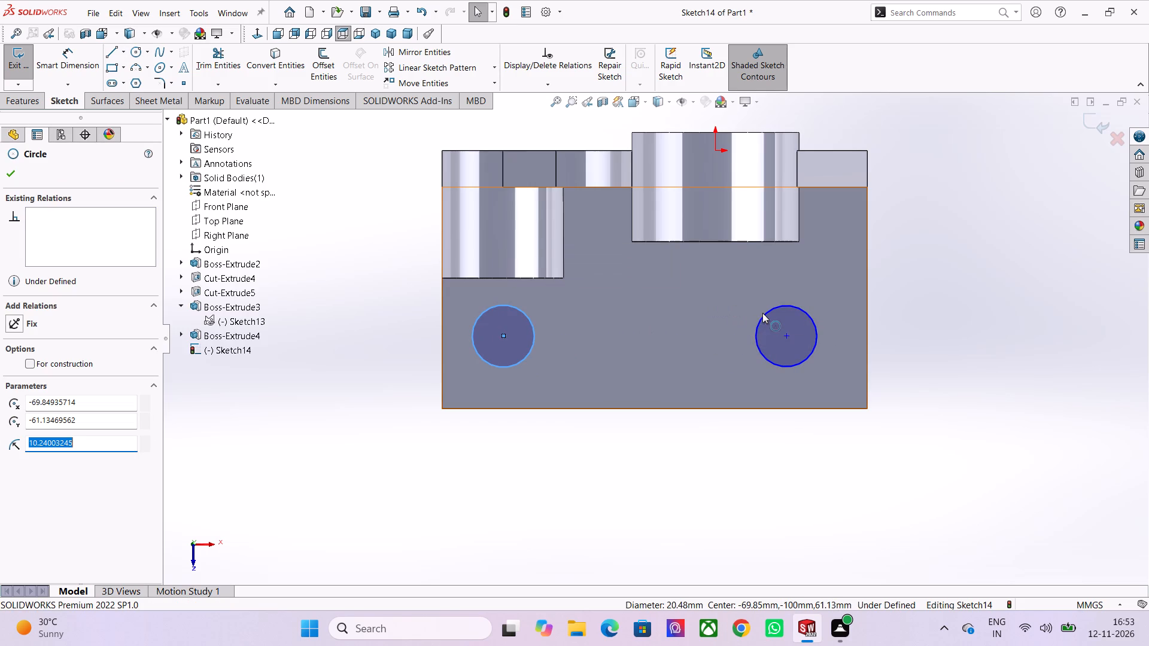
ctrl+click(764, 313)
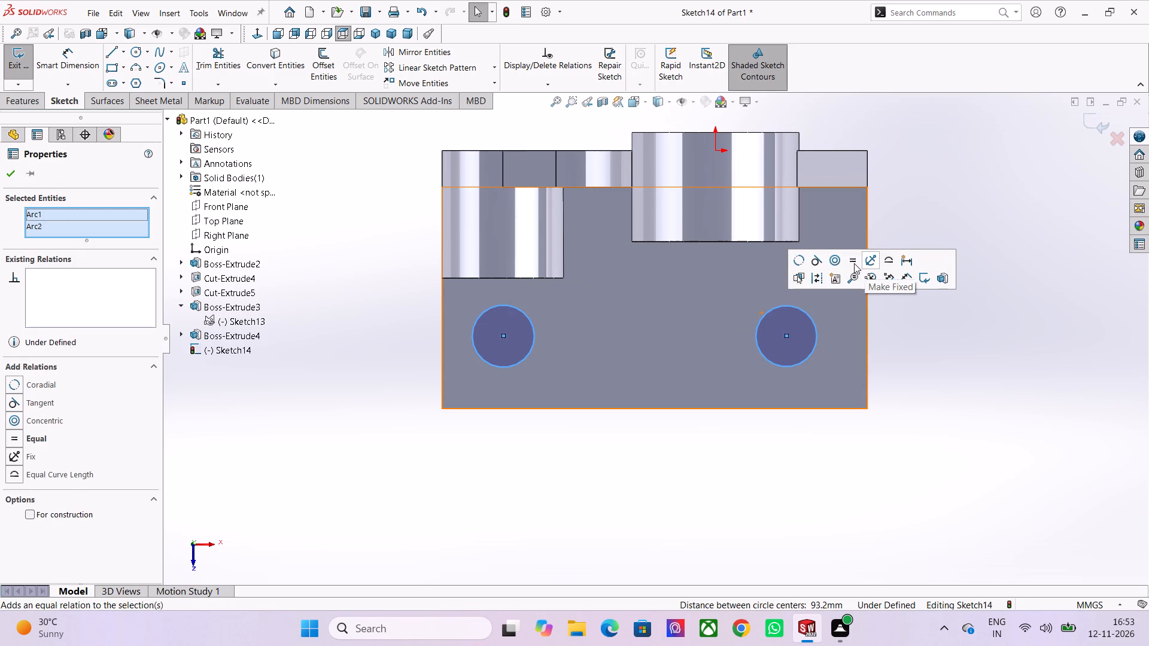
click(854, 263)
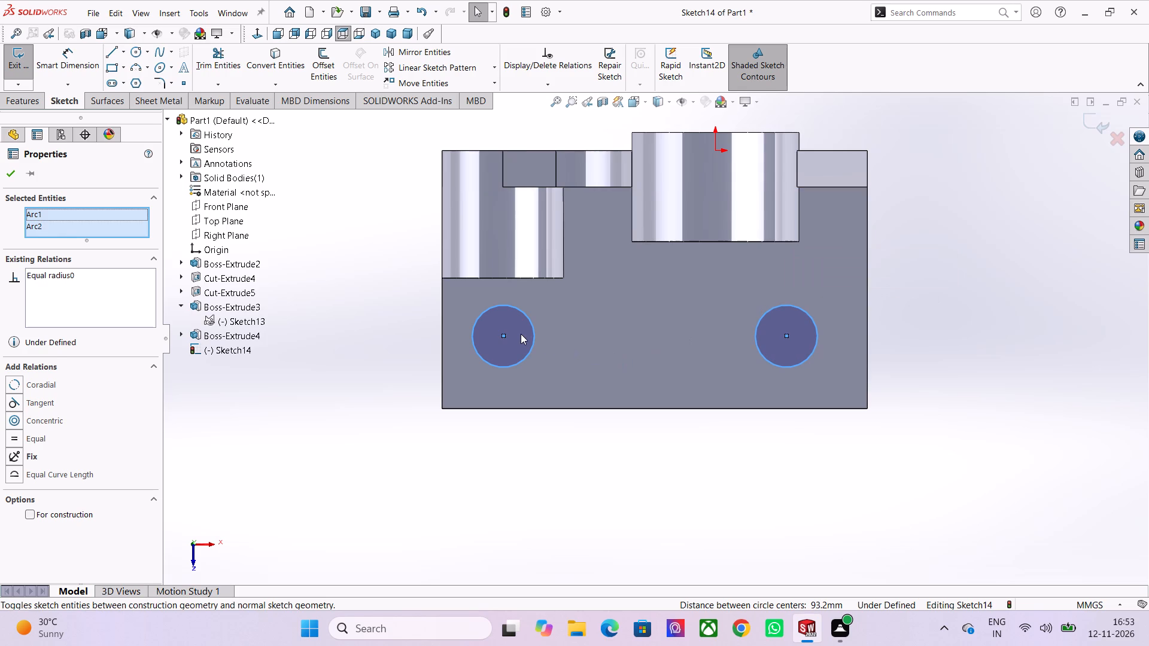
key(Escape)
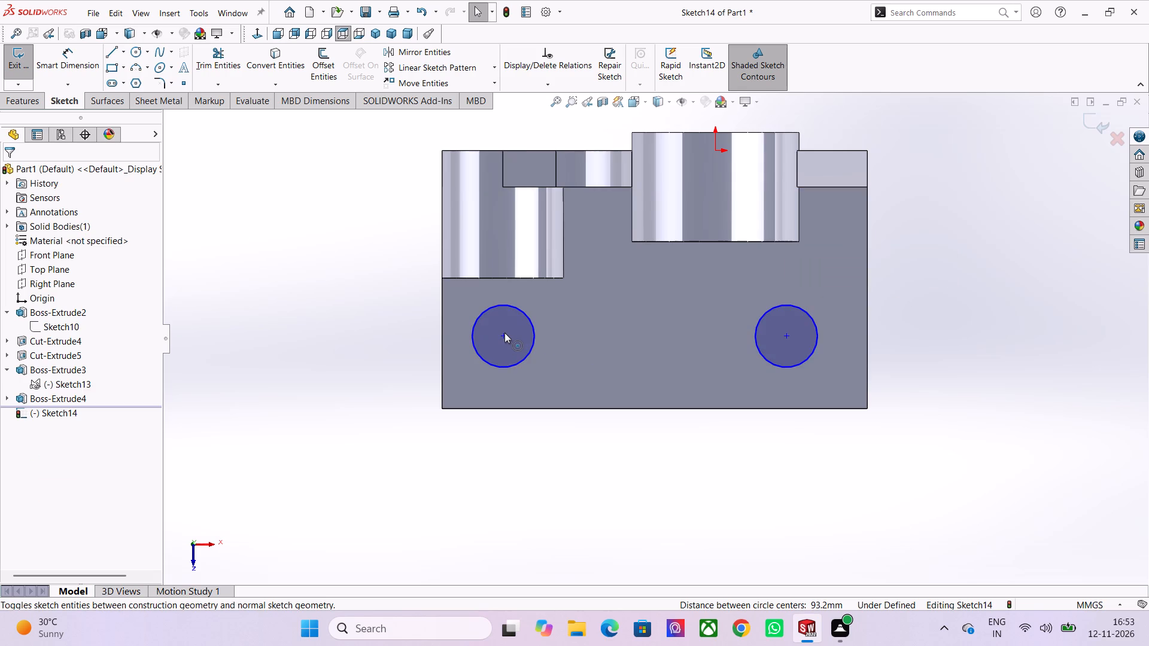
ctrl+click(504, 333)
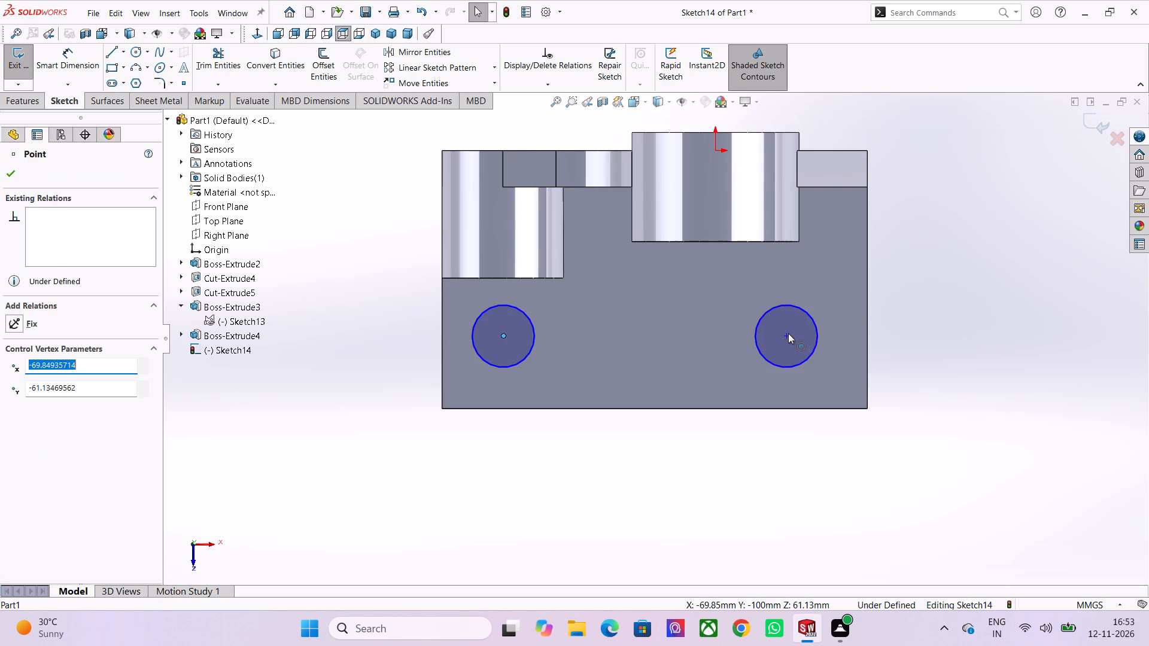
ctrl+click(788, 333)
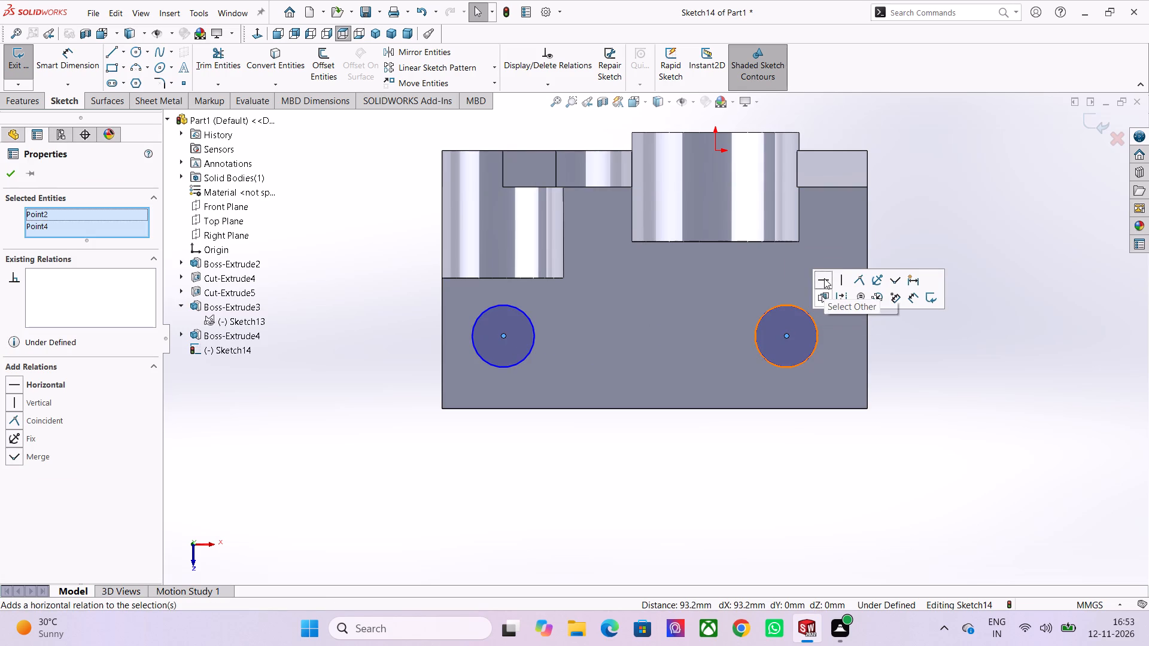
click(824, 278)
Dimension the centre-to-centre distance of the two base circles as 70 mm.
click(72, 63)
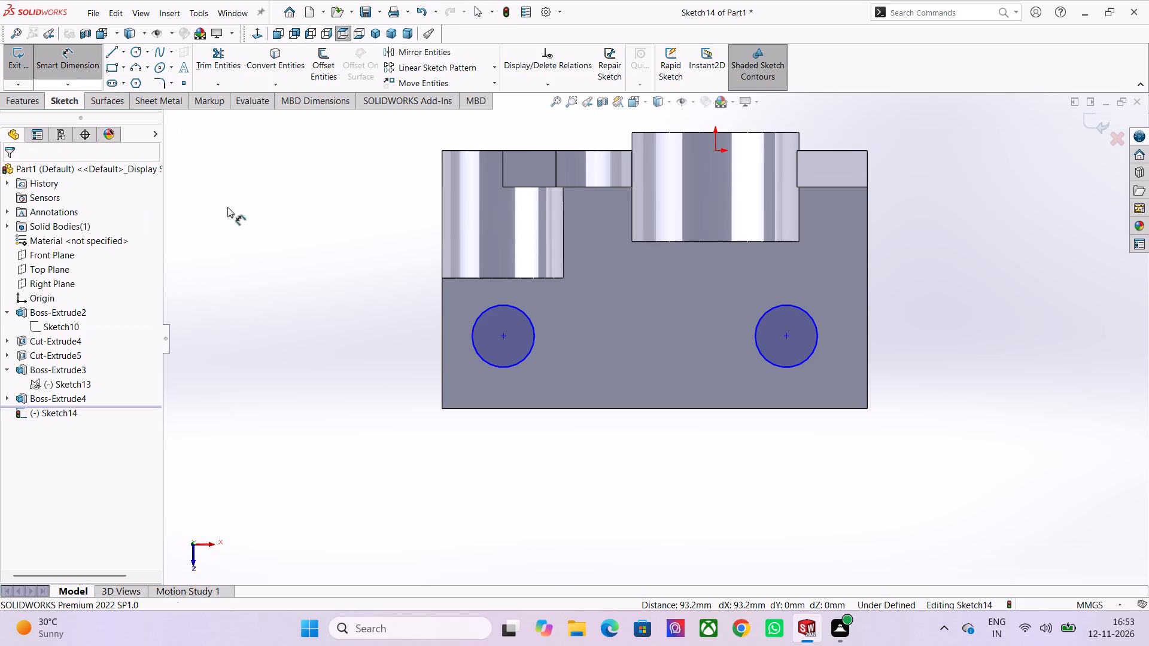
click(503, 336)
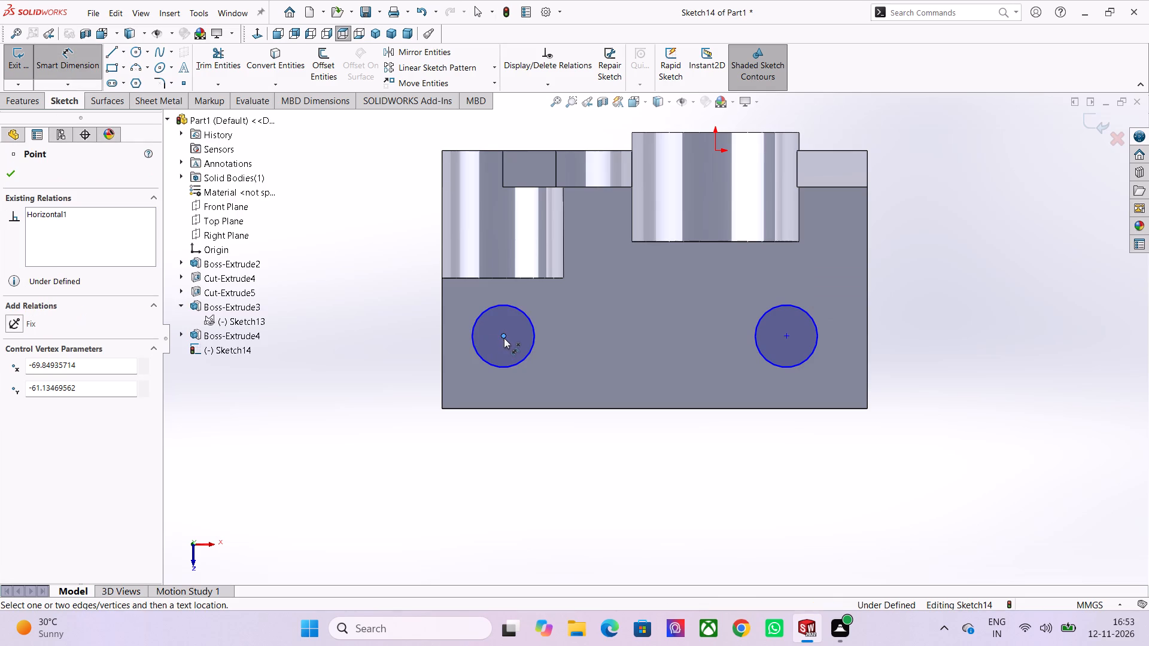
click(789, 334)
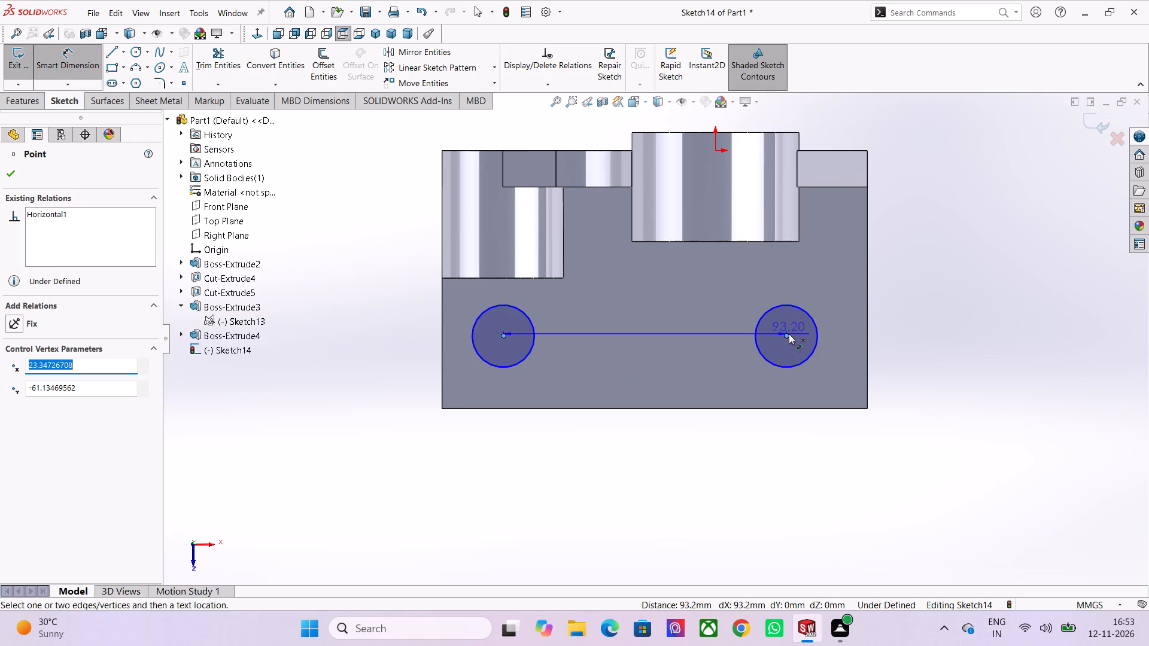
click(743, 465)
text(70)
key(Return)
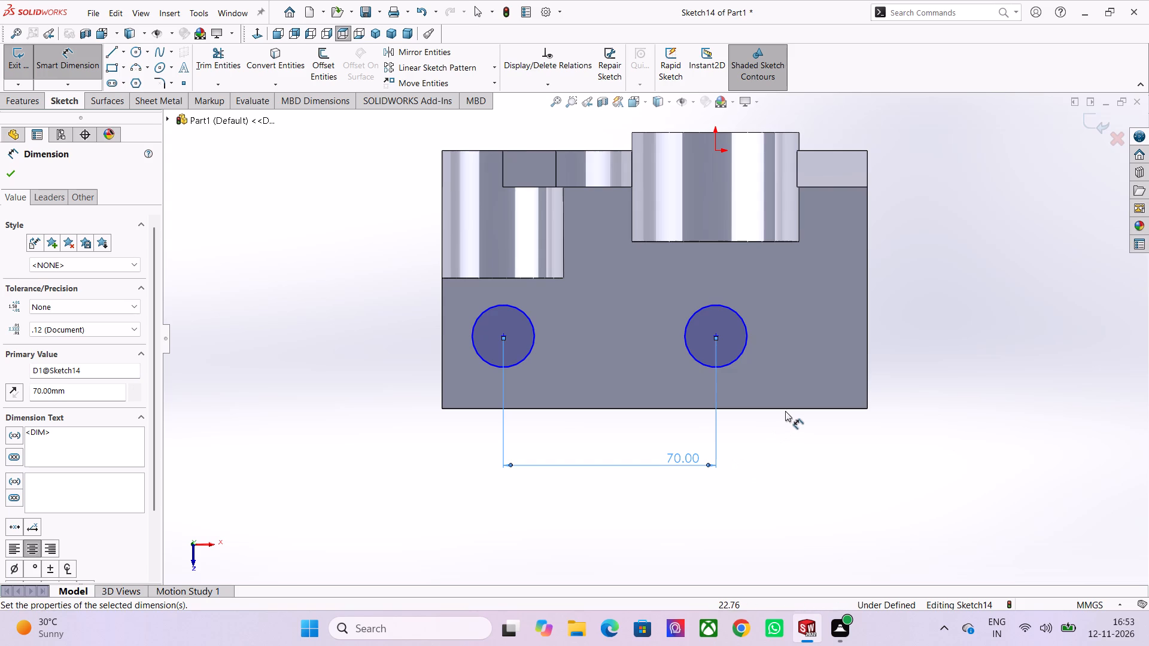
Dimension the circle centre below the large boss at 30 mm from the base's outer long edge.
click(773, 409)
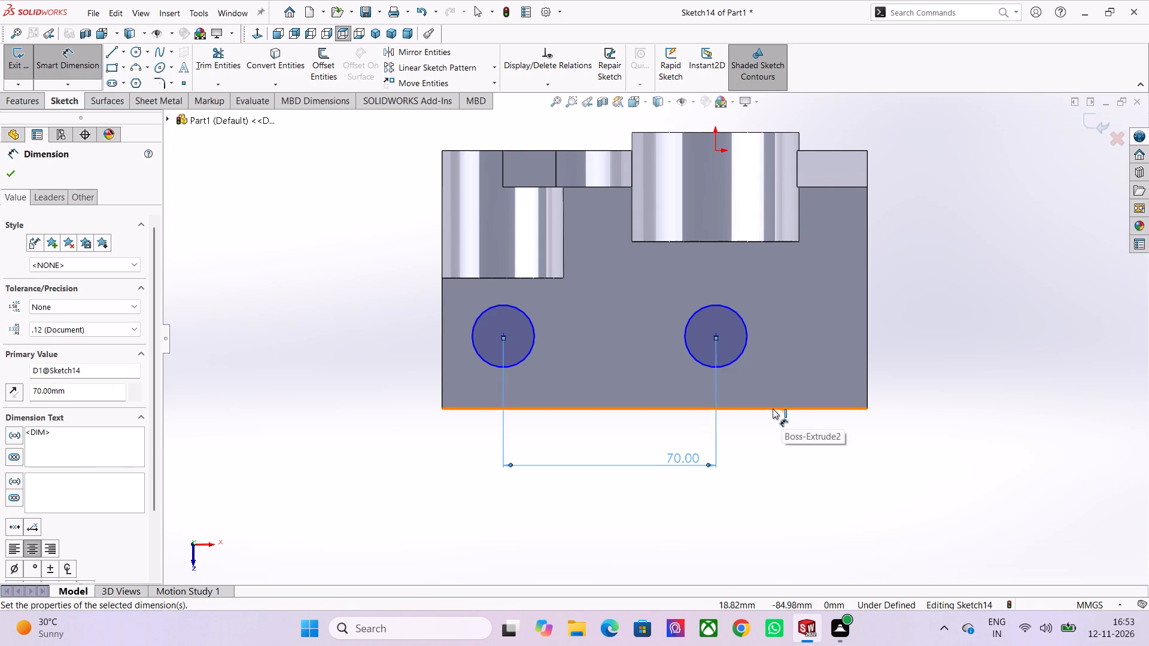
click(716, 335)
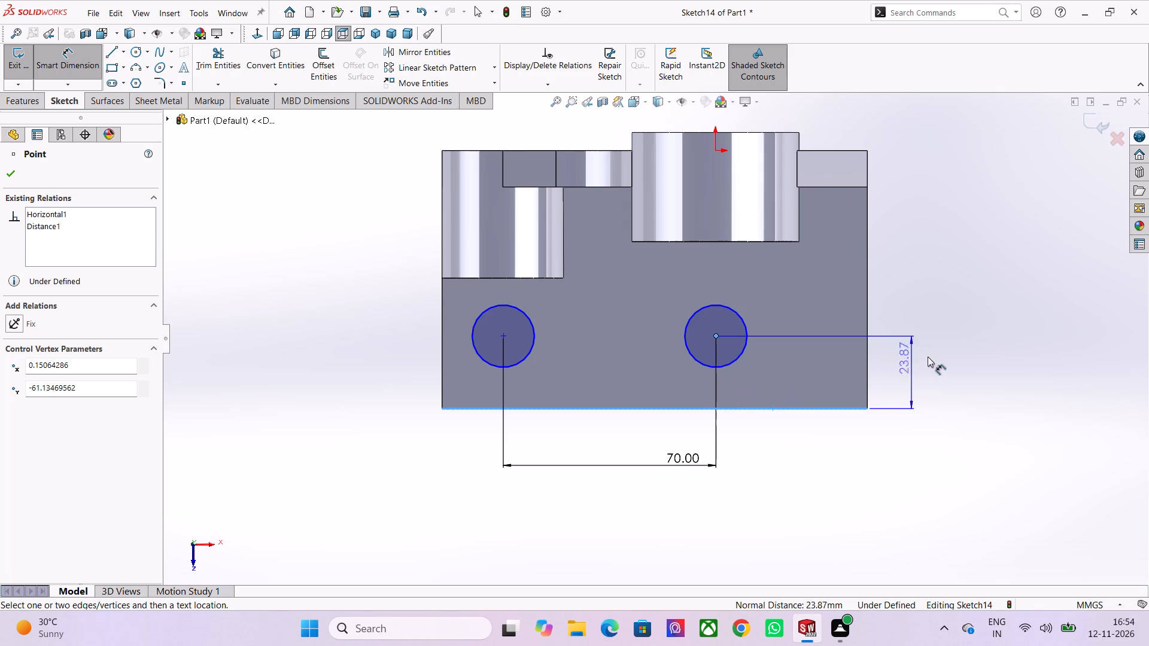
click(953, 356)
text(30)
key(Return)
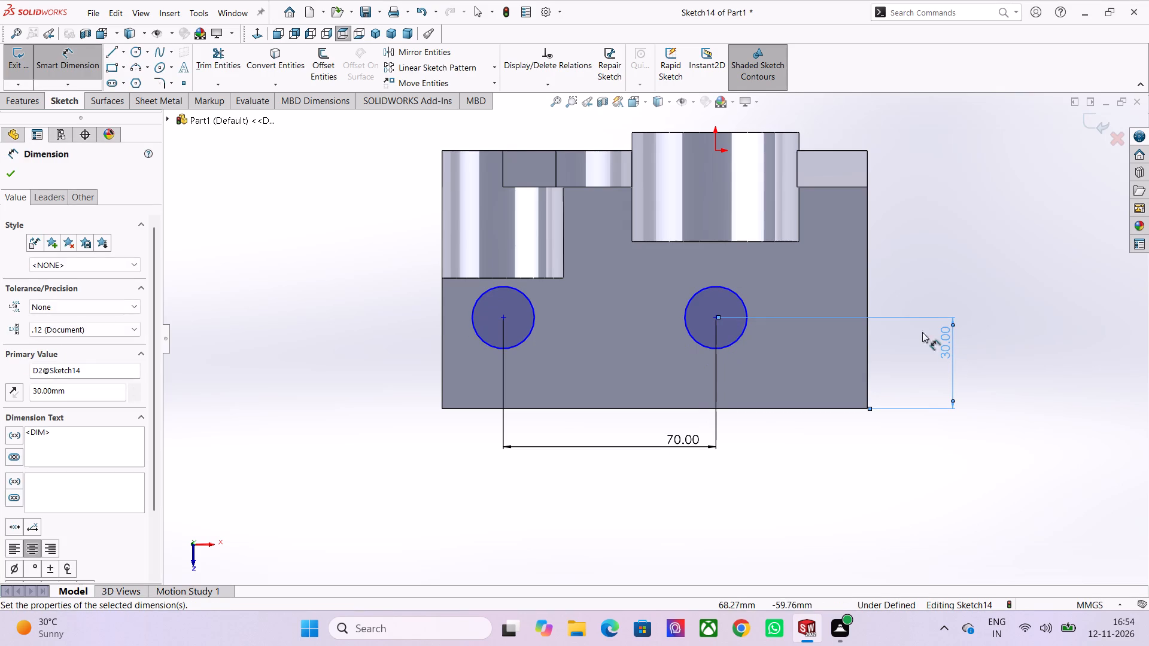
scroll(774, 345, down, 1)
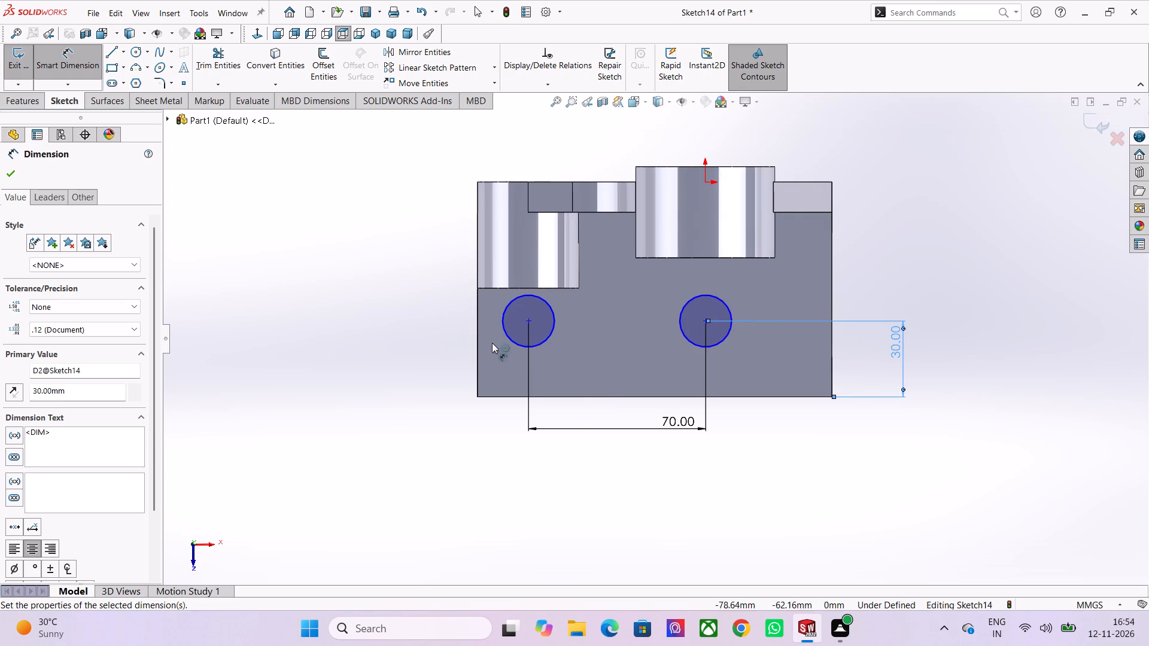
scroll(645, 263, down, 2)
scroll(674, 300, up, 1)
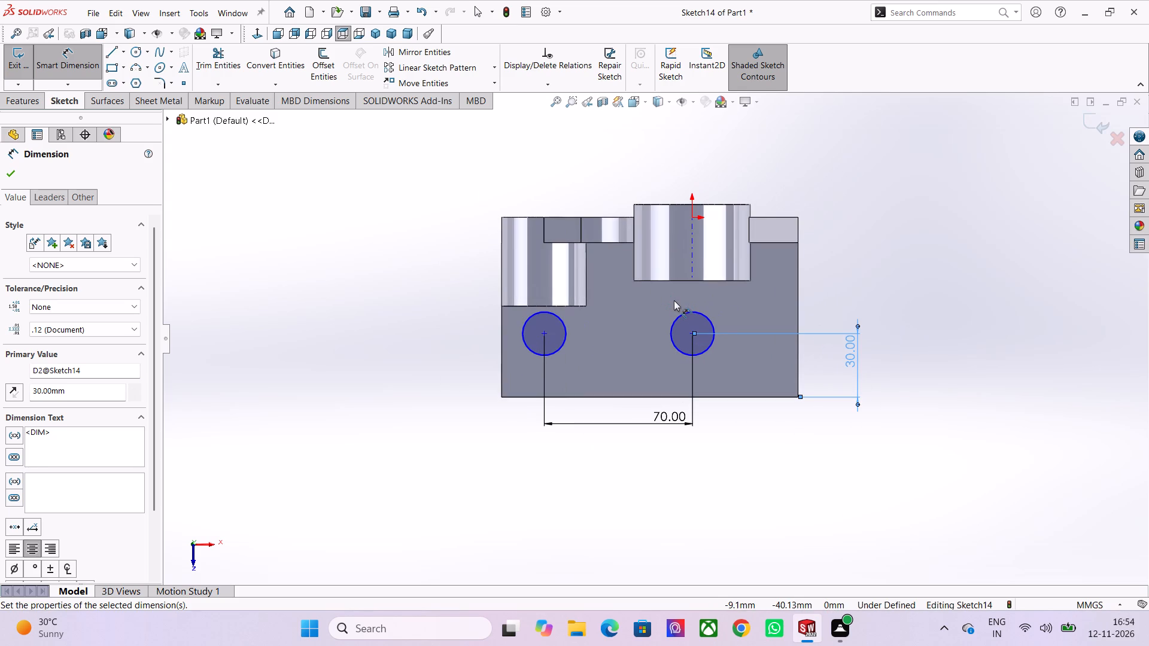
scroll(656, 420, down, 1)
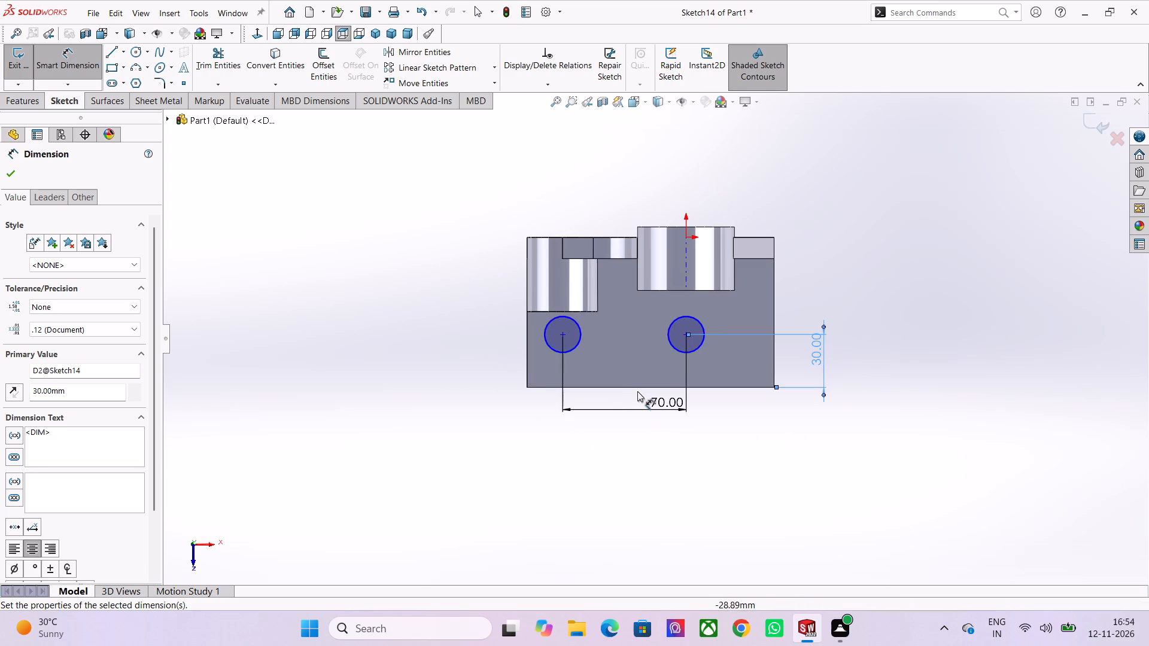
key(Escape)
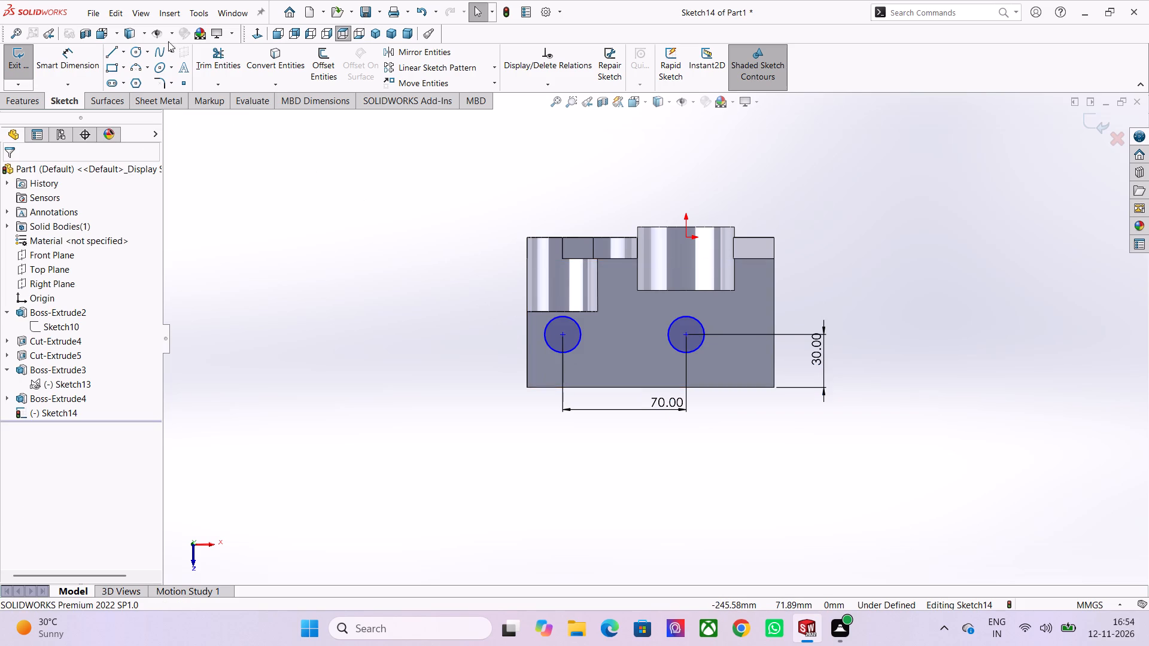
Draw a vertical centerline from the midpoint of the base's outer long edge across the part to beyond the upright plate.
click(125, 50)
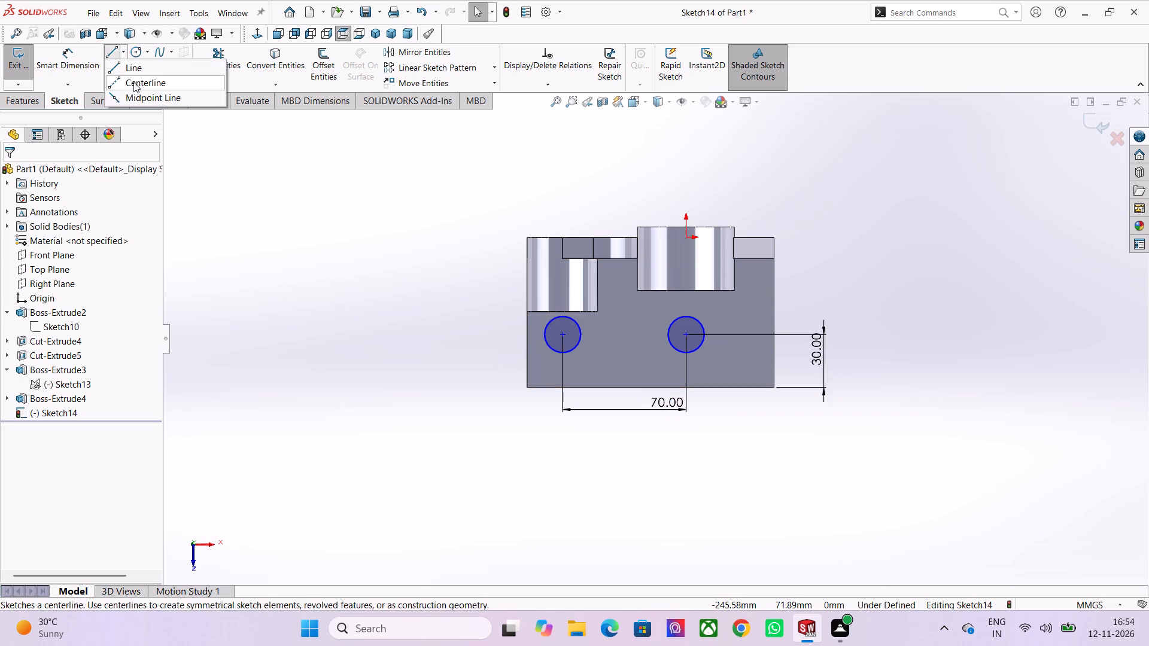
click(133, 81)
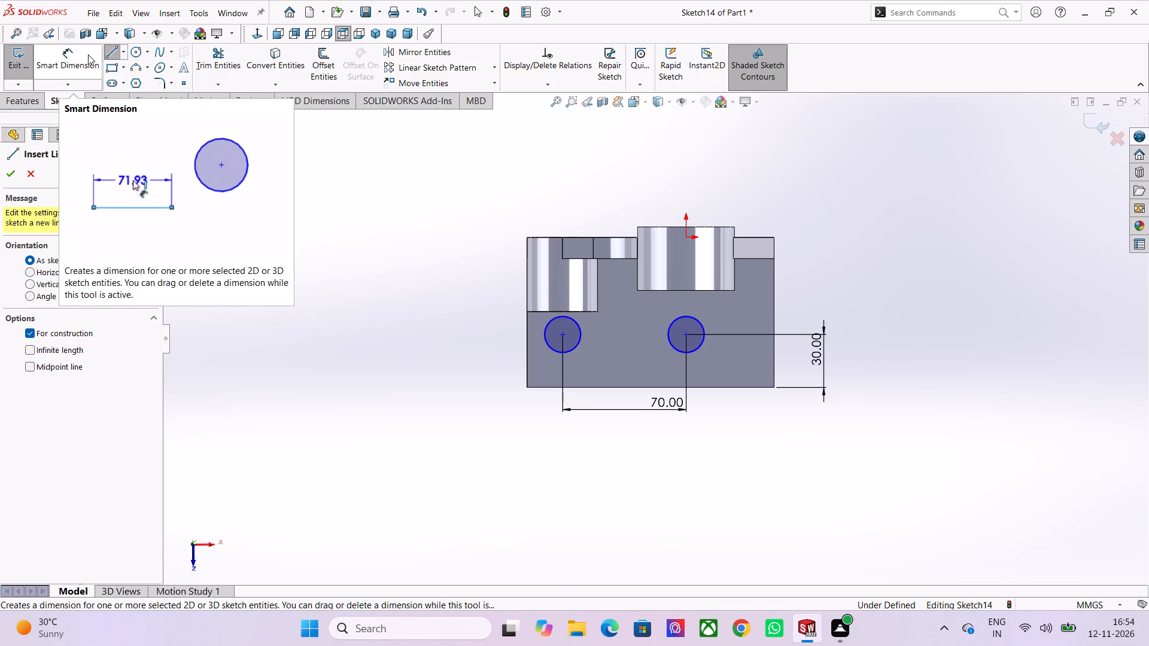
click(123, 50)
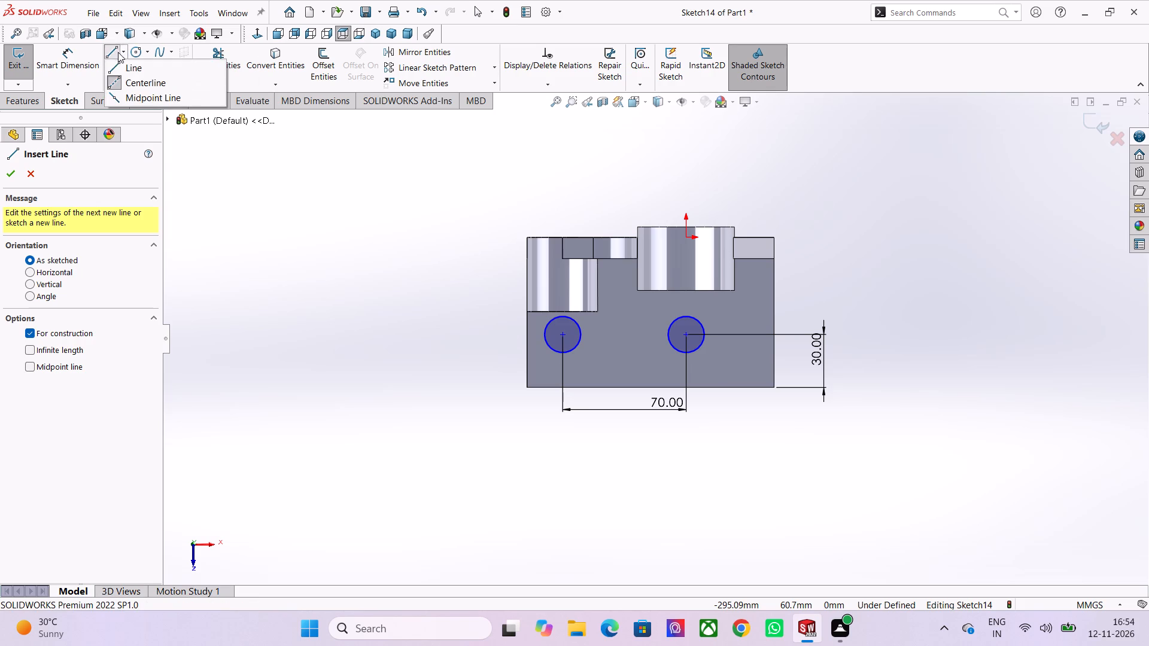
click(124, 54)
click(127, 53)
click(135, 77)
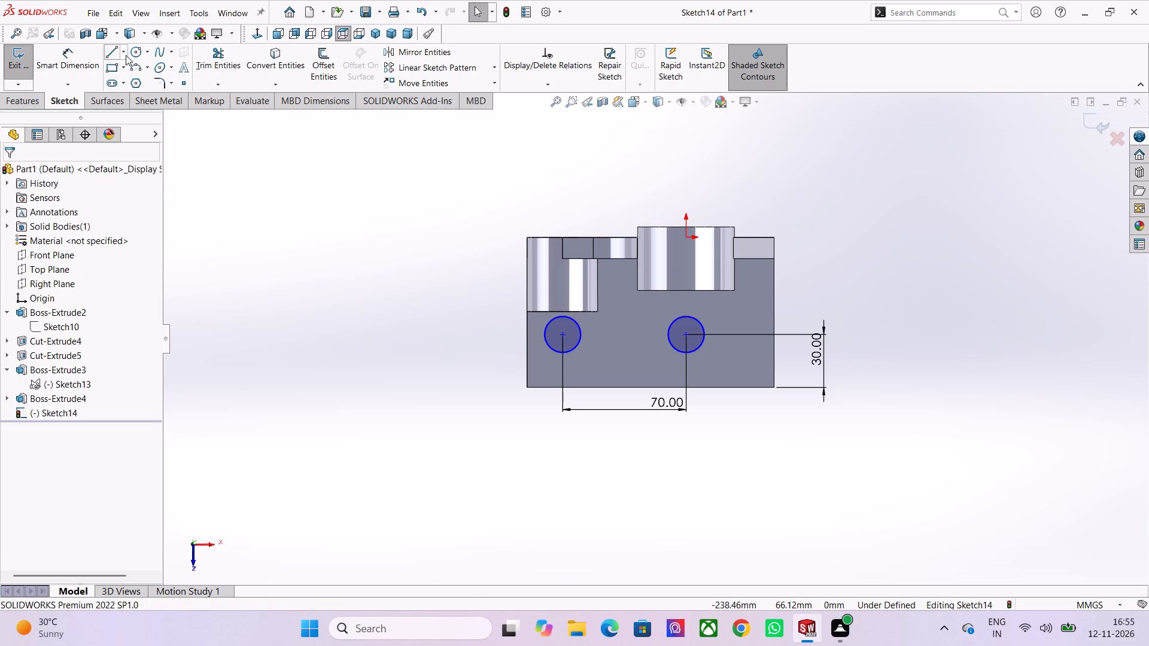
click(126, 55)
click(124, 55)
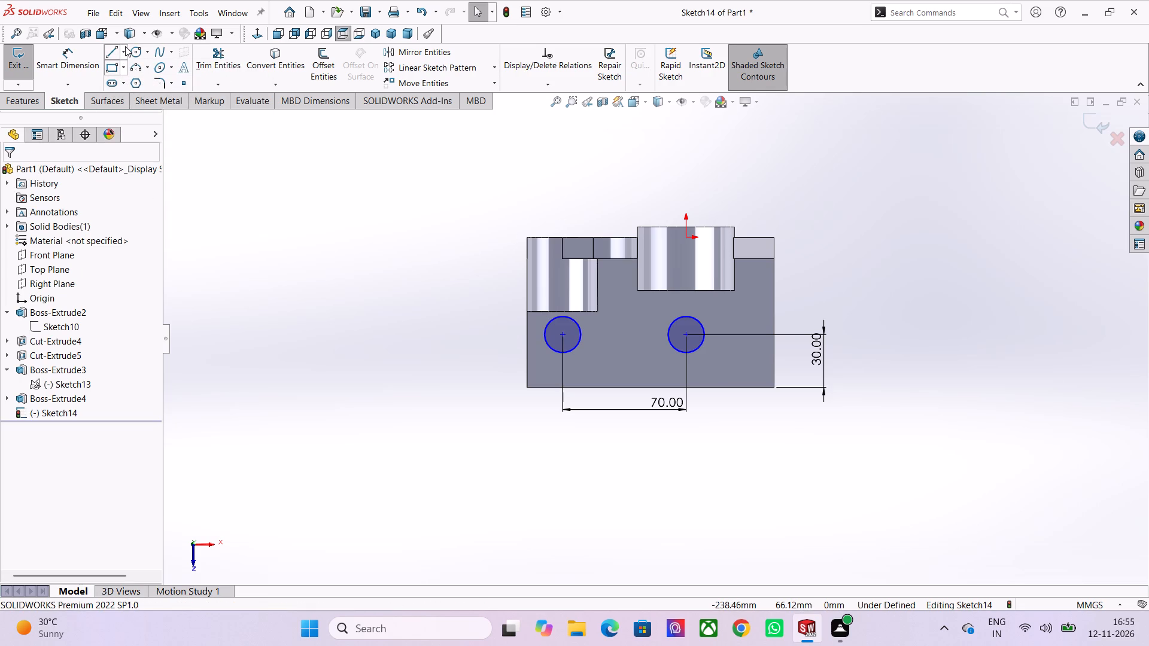
click(126, 52)
click(129, 78)
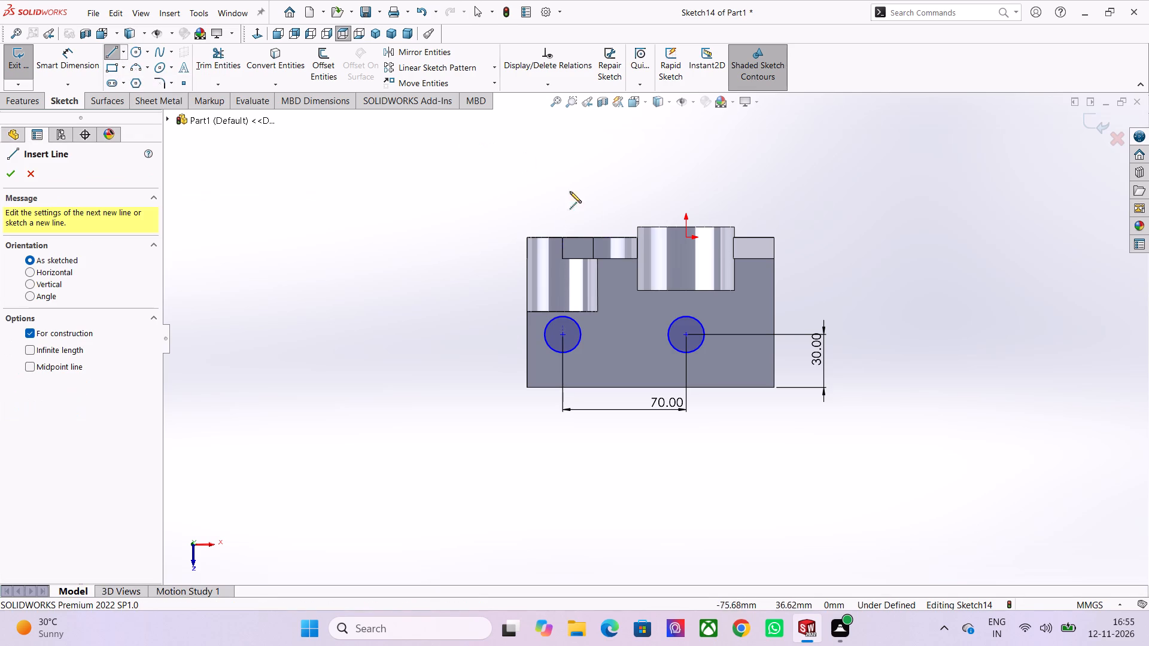
click(651, 386)
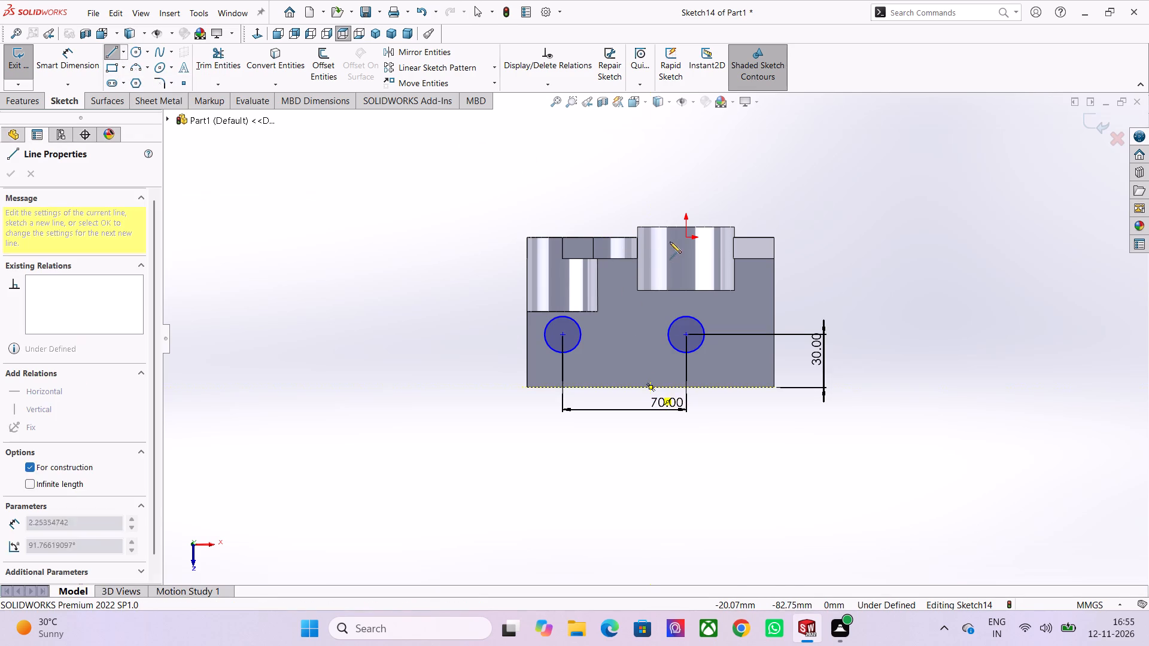
click(648, 176)
key(Escape)
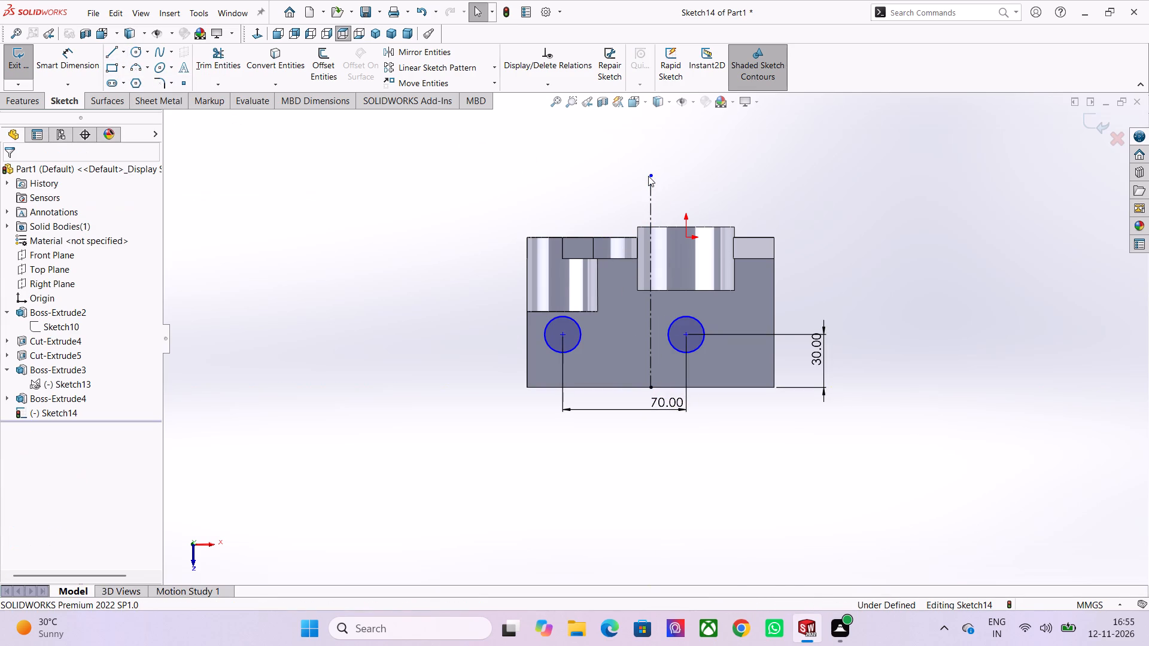
Make the two base circles symmetric about the vertical centerline with a Symmetric relation.
key(Escape)
key(Escape)
key(Escape)
key(Escape)
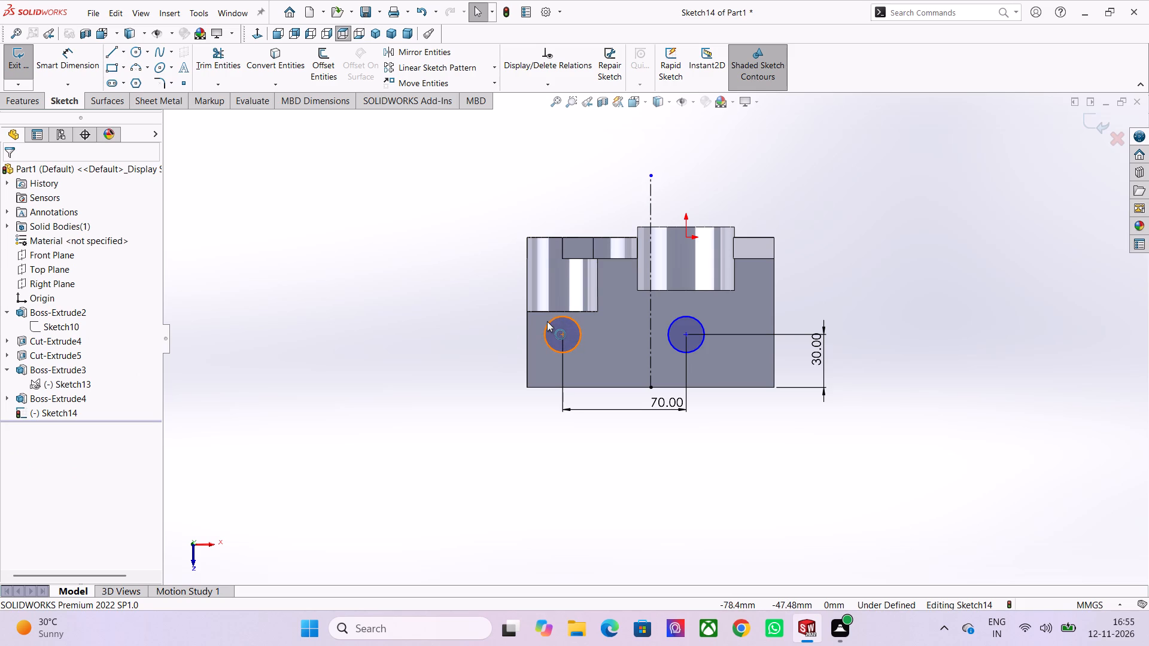
ctrl+click(547, 321)
ctrl+click(648, 307)
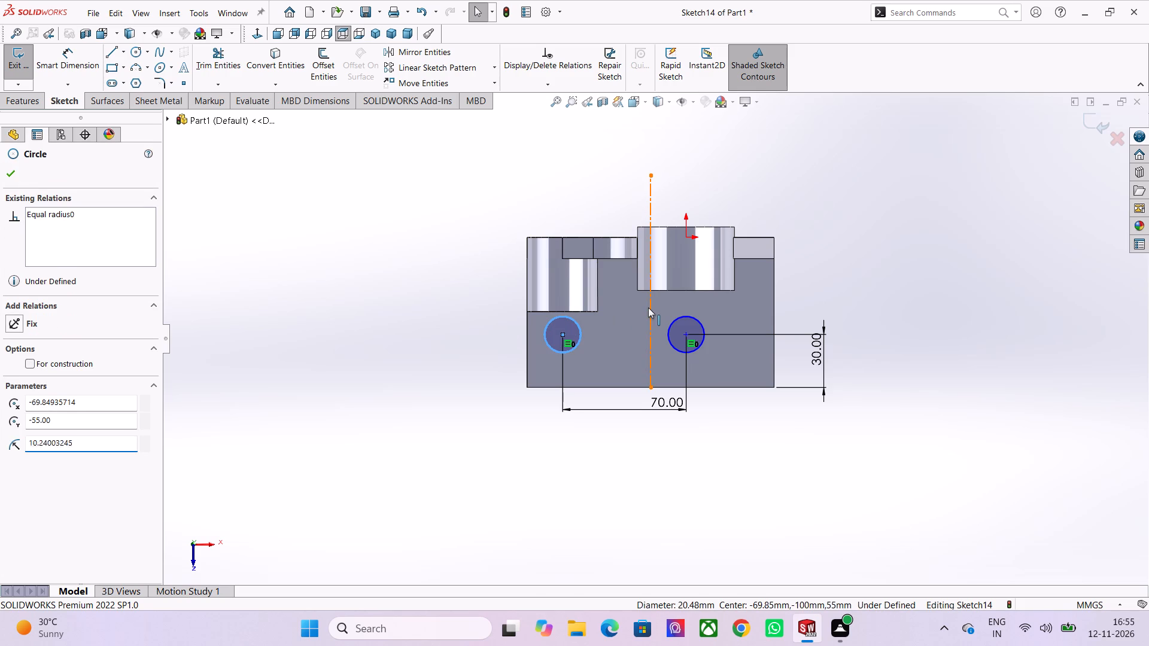
ctrl+click(676, 319)
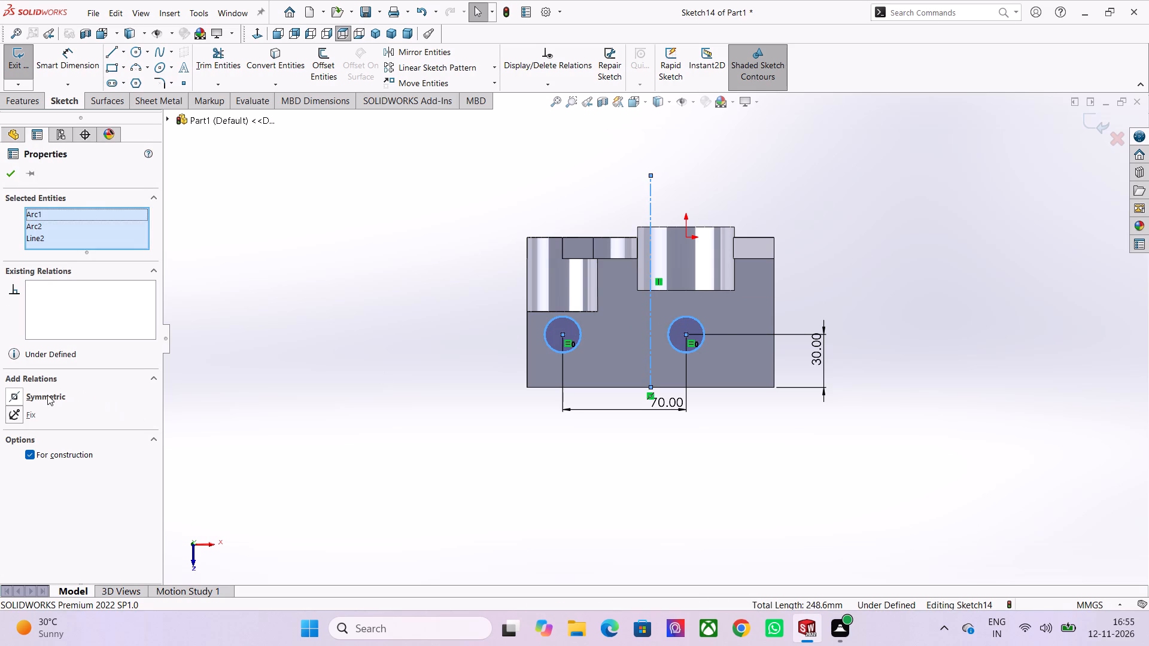
click(47, 394)
click(6, 175)
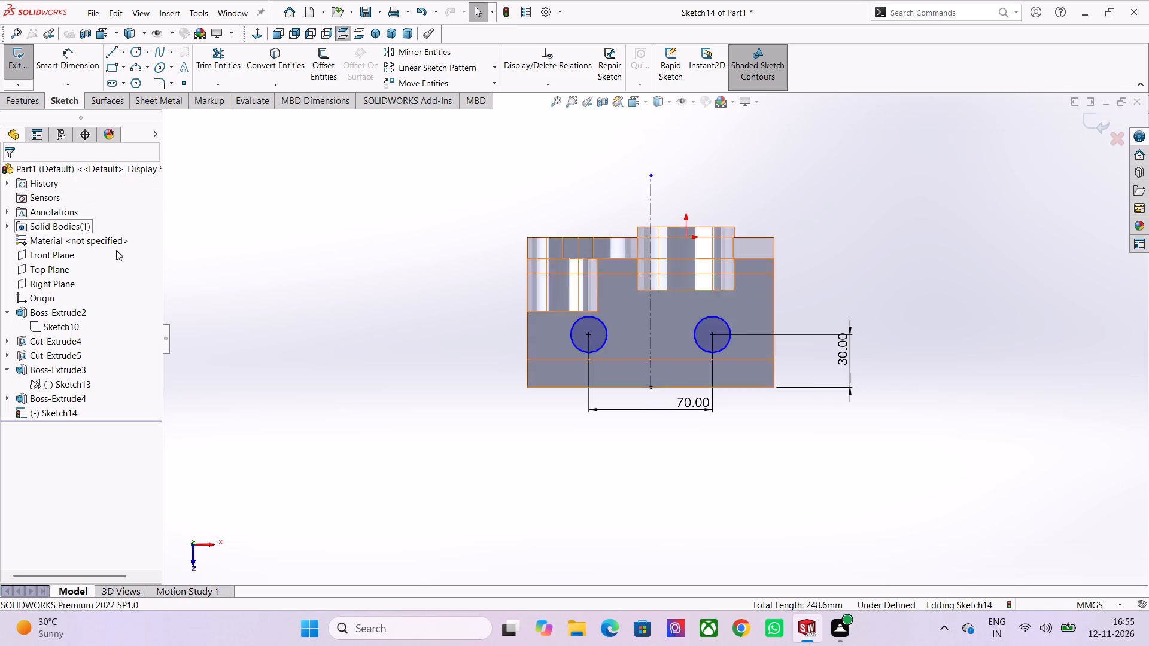
Dimension the diameter of the base circle below the small boss as 16 mm.
scroll(445, 397, down, 2)
scroll(665, 388, up, 3)
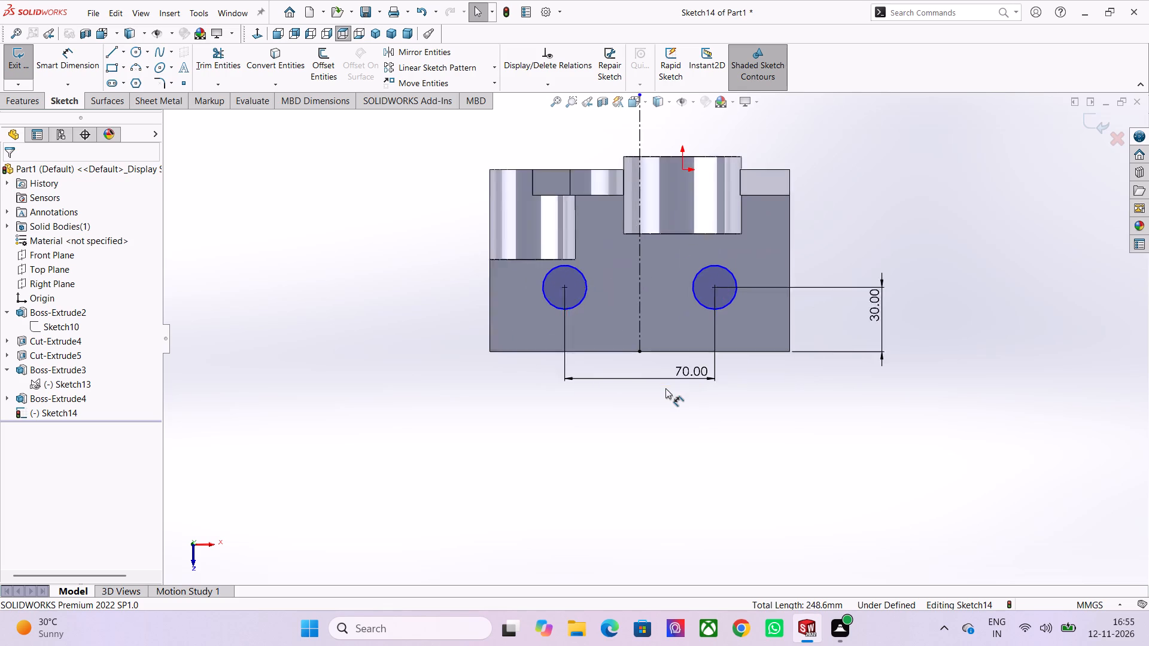
scroll(665, 388, up, 1)
scroll(676, 279, up, 2)
scroll(676, 279, down, 2)
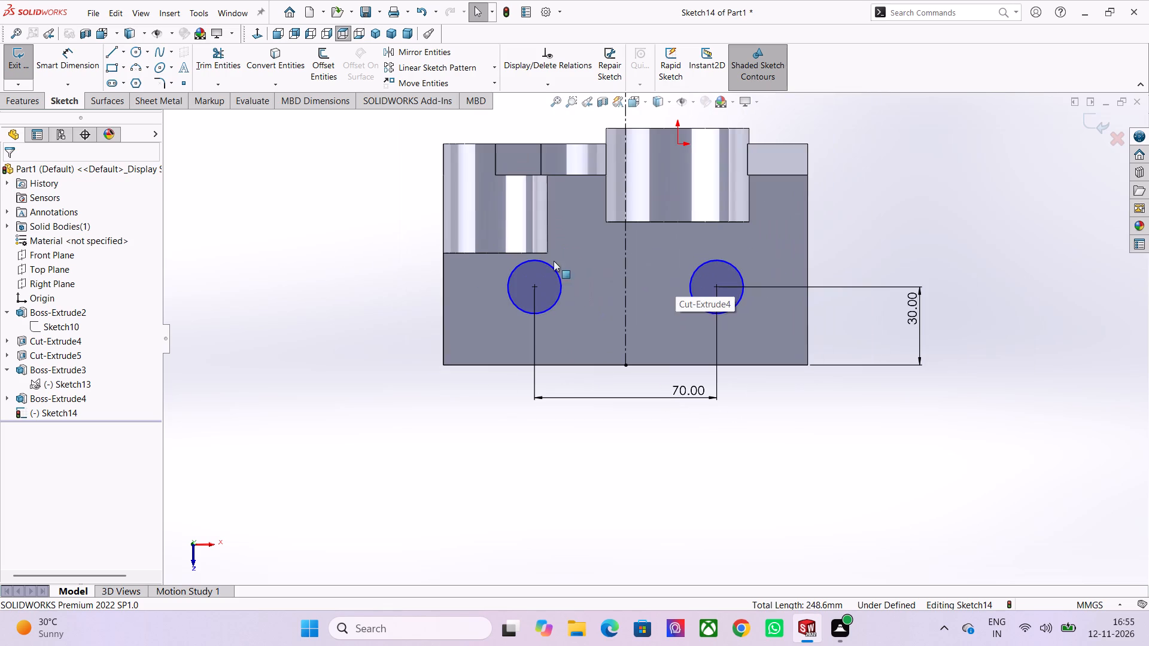
click(64, 59)
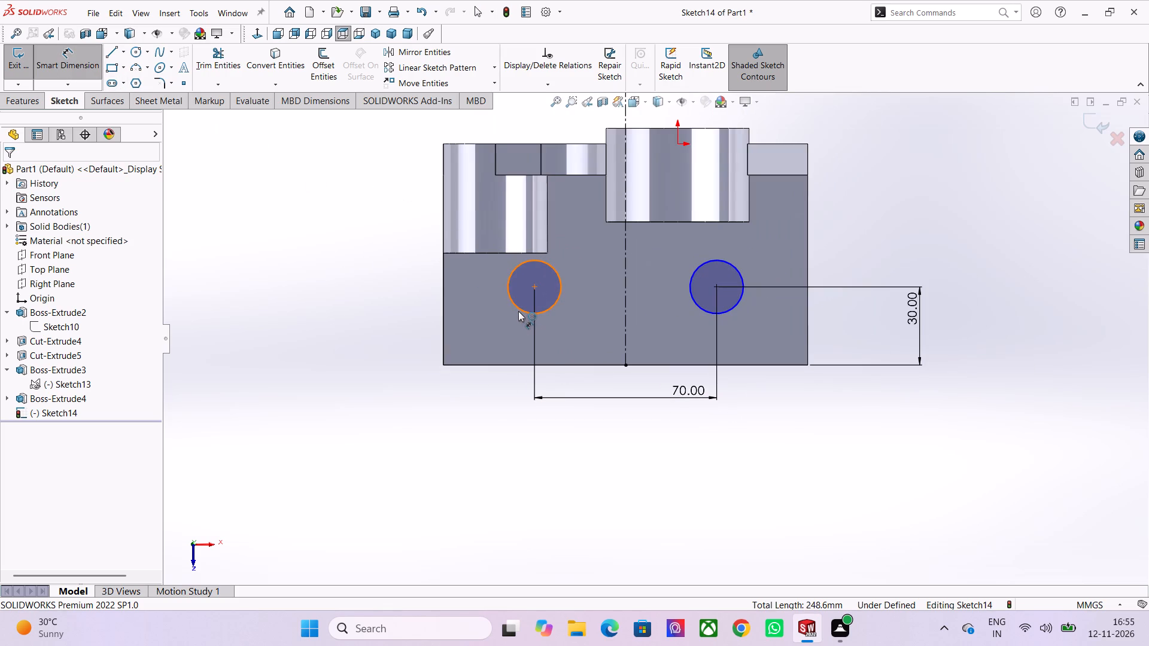
click(516, 306)
click(384, 358)
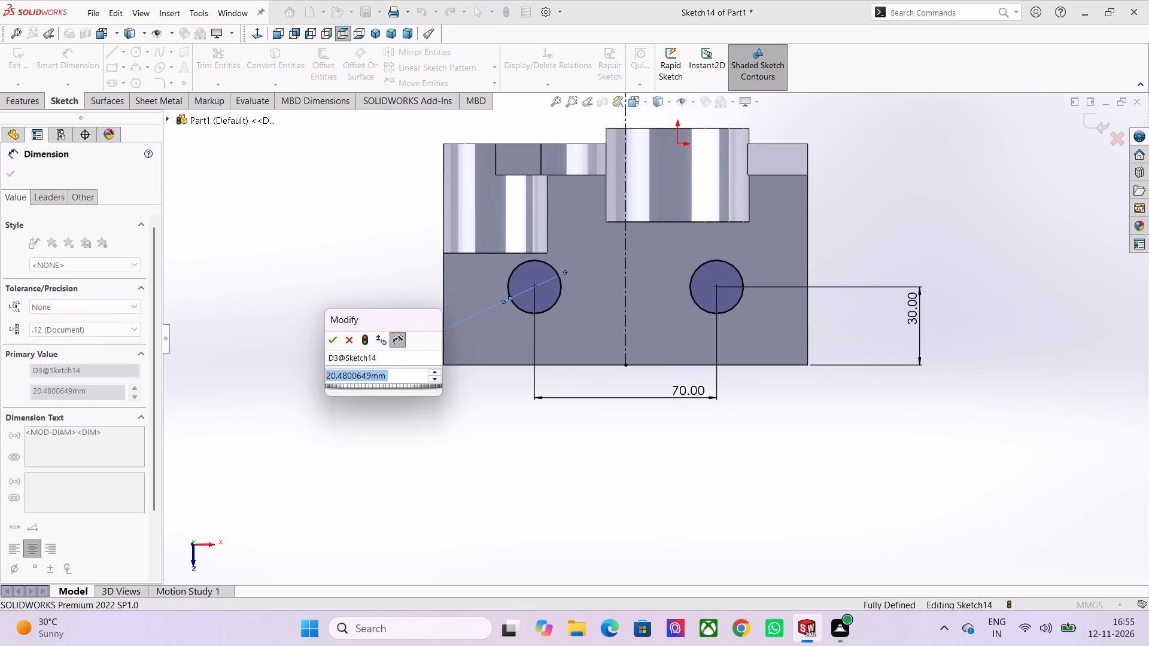
text(16)
key(Return)
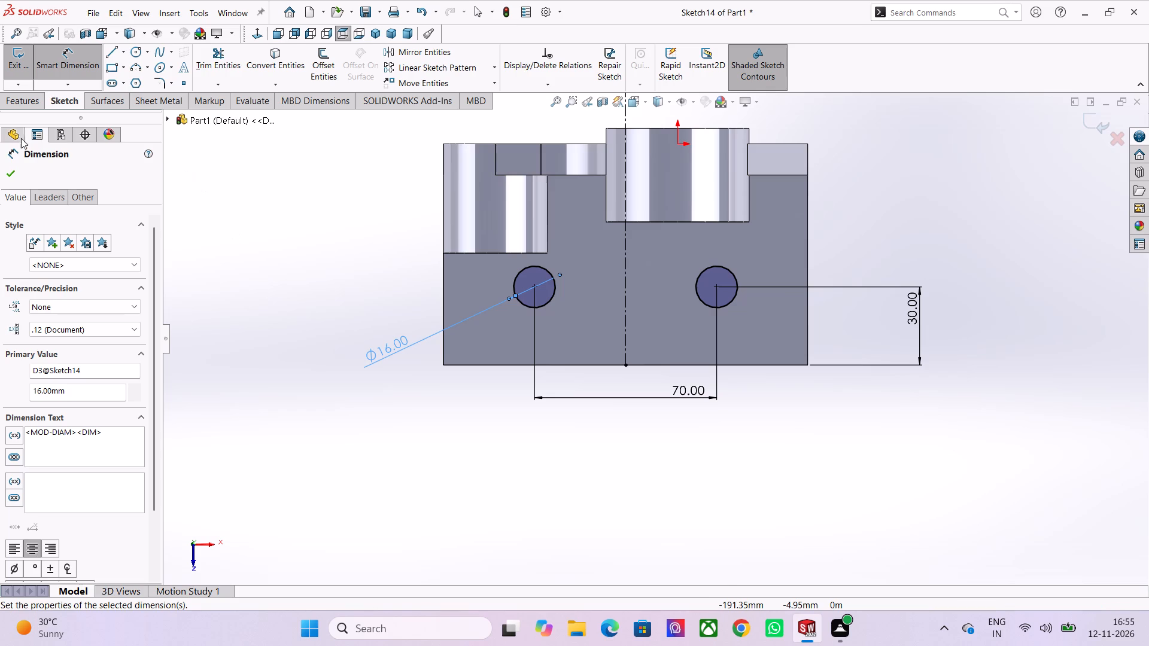
click(13, 167)
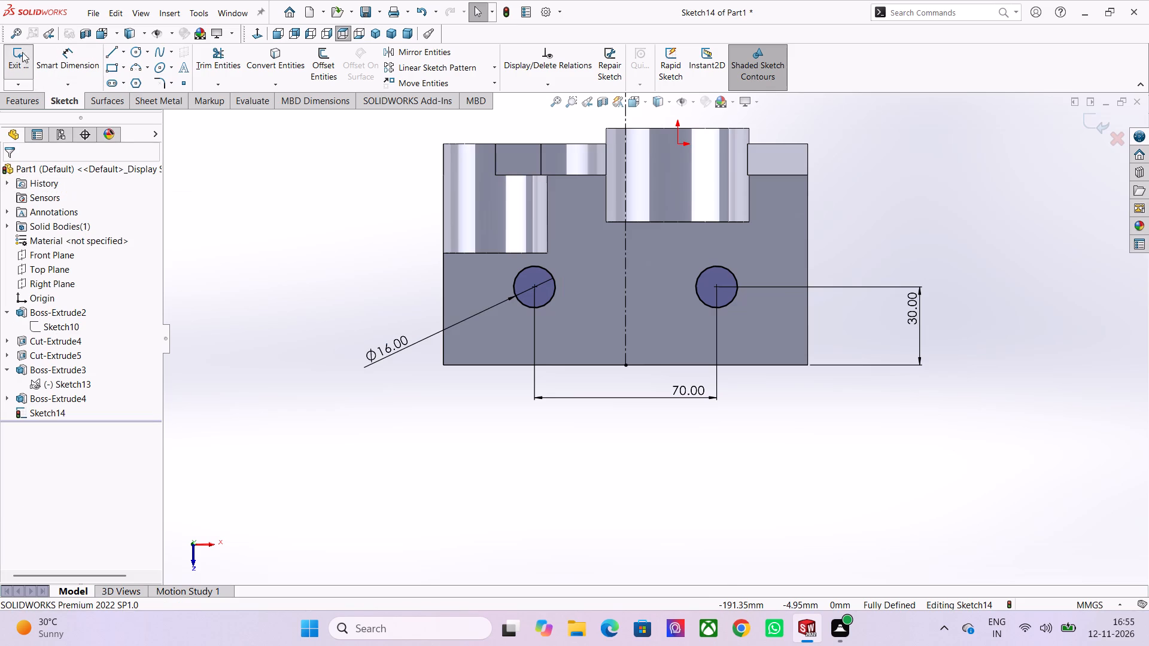
Exit the sketch and cut the two circles through the base with a Blind Extruded Cut 30 mm deep.
click(17, 52)
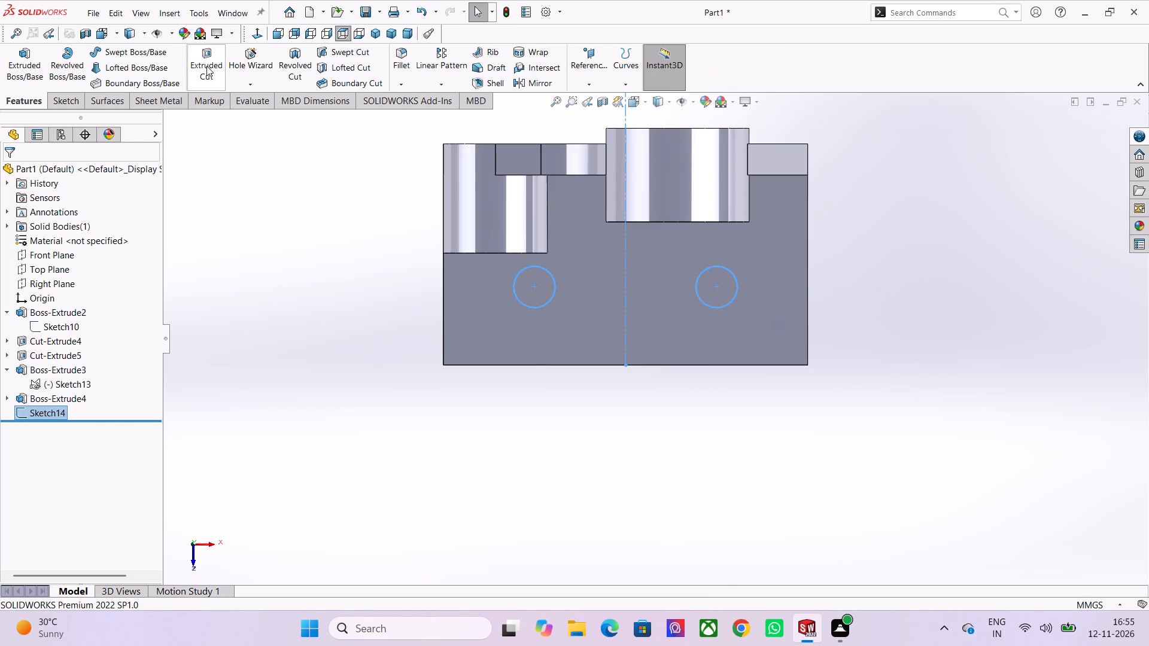
click(206, 66)
scroll(326, 444, down, 2)
middle_drag(390, 464, 509, 496)
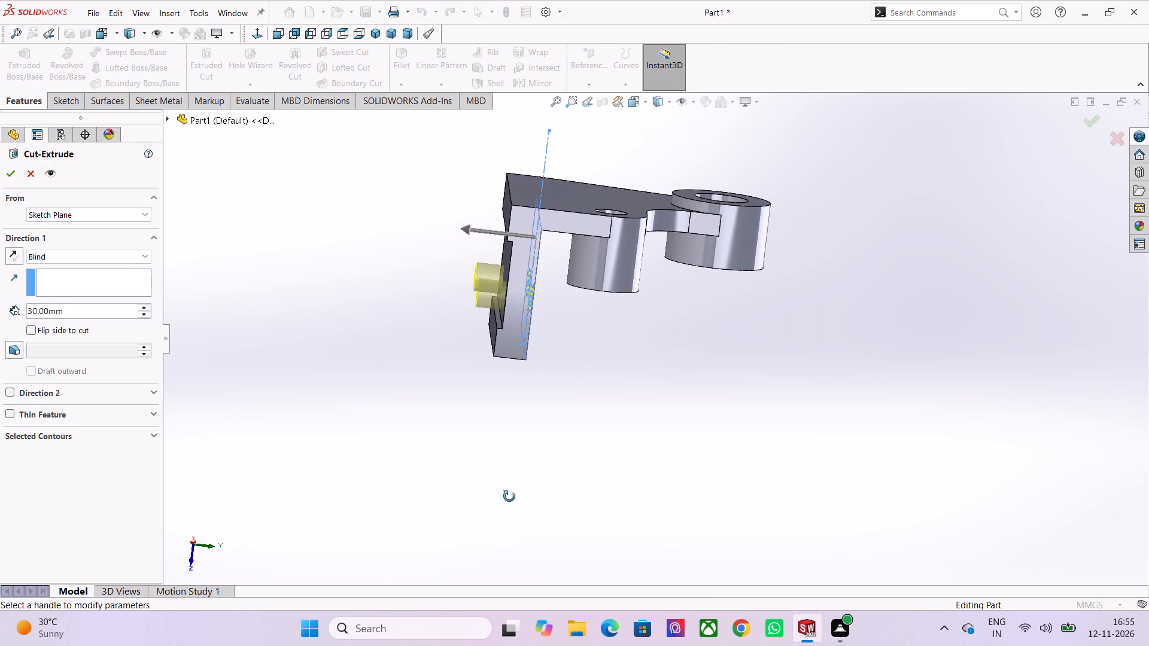
middle_drag(509, 496, 509, 496)
click(14, 173)
key(Escape)
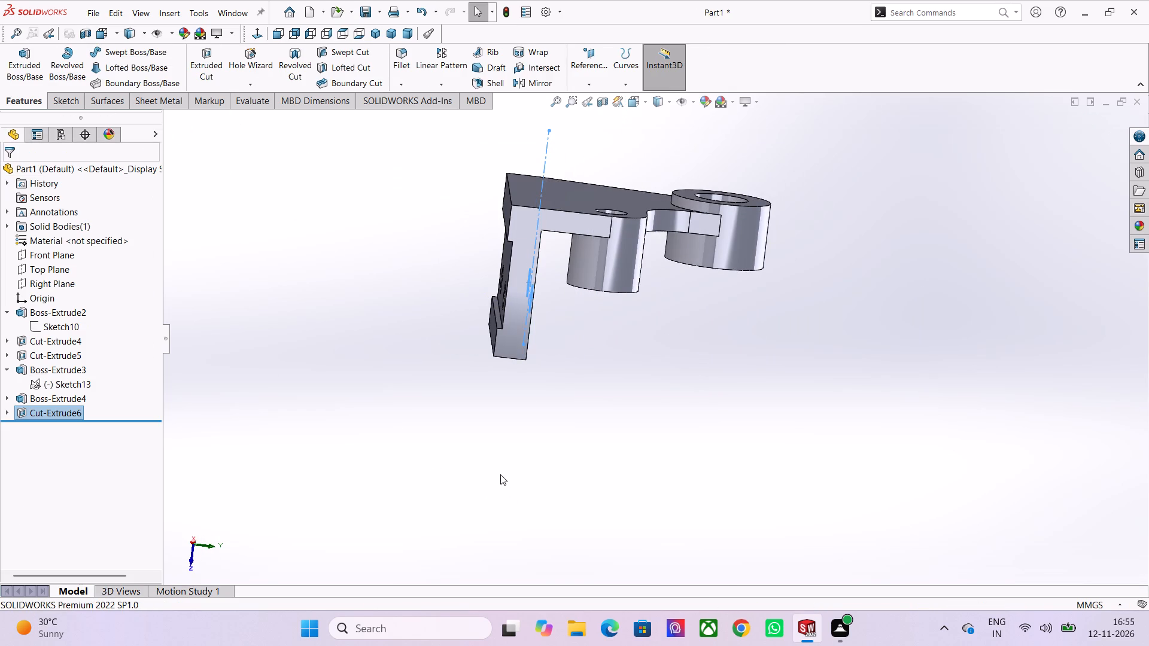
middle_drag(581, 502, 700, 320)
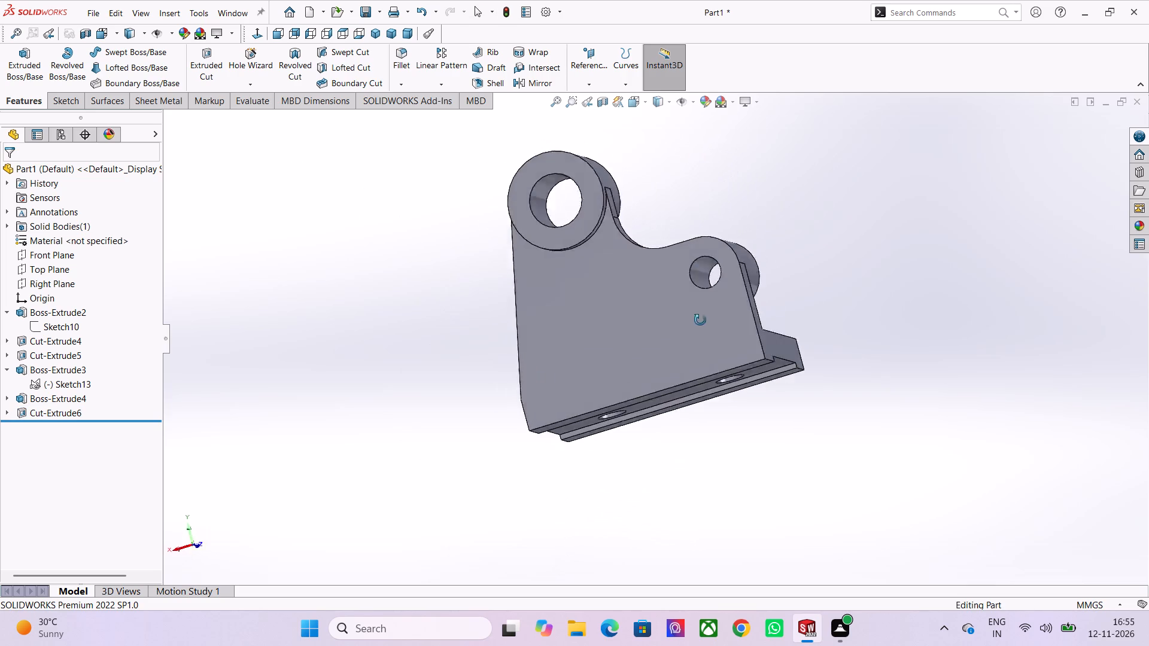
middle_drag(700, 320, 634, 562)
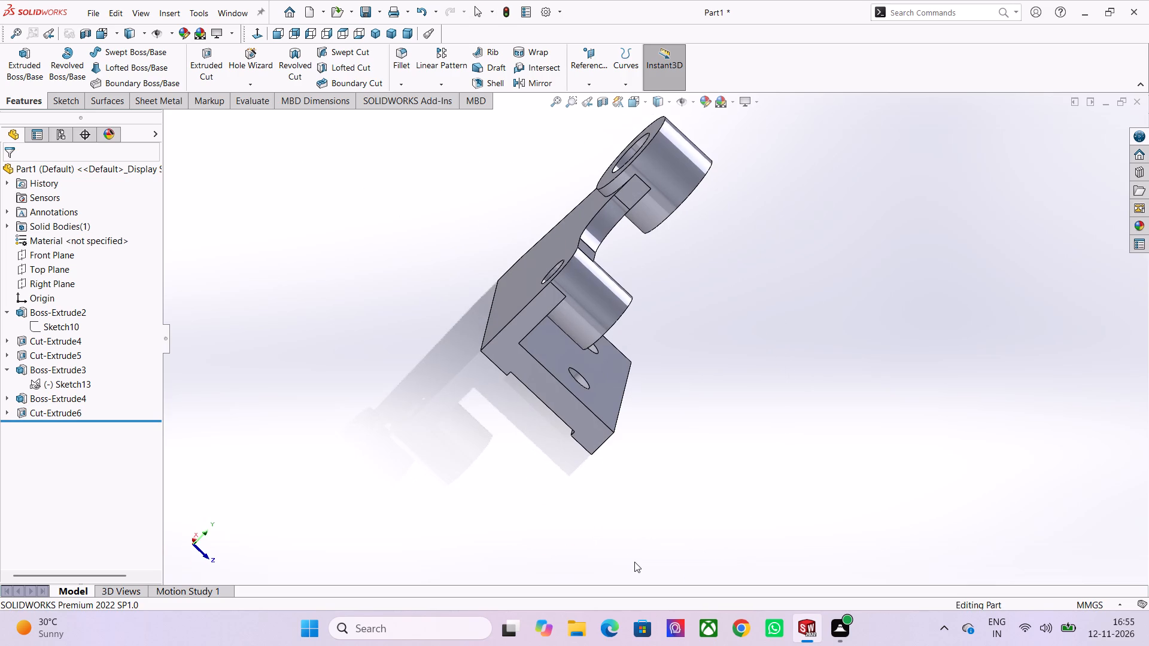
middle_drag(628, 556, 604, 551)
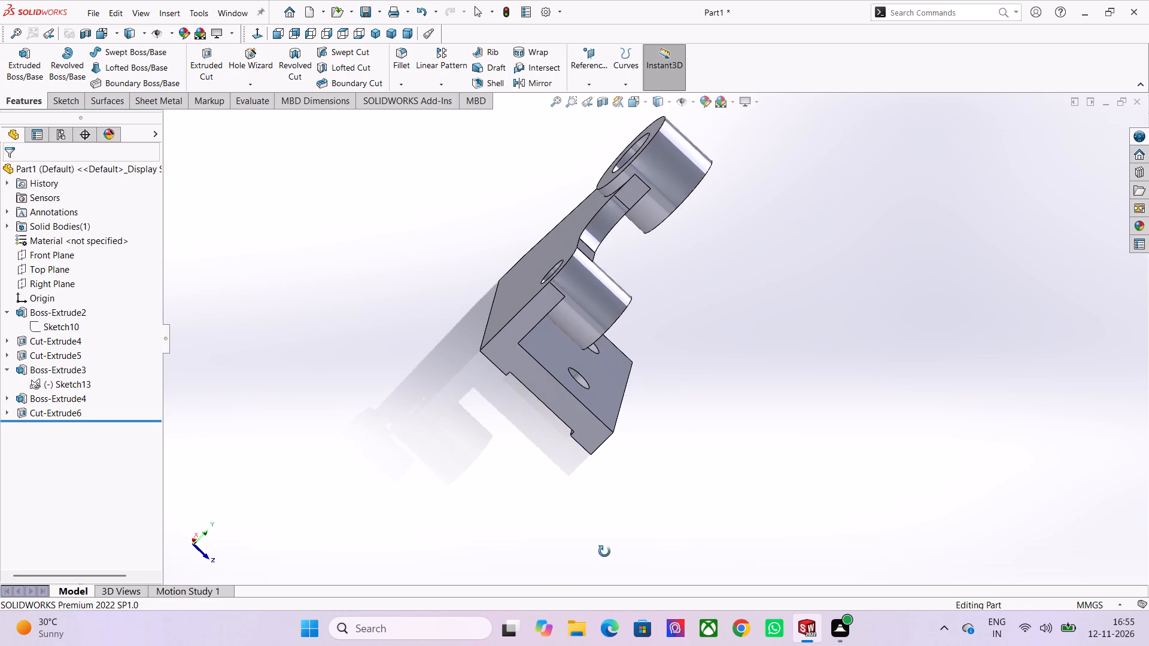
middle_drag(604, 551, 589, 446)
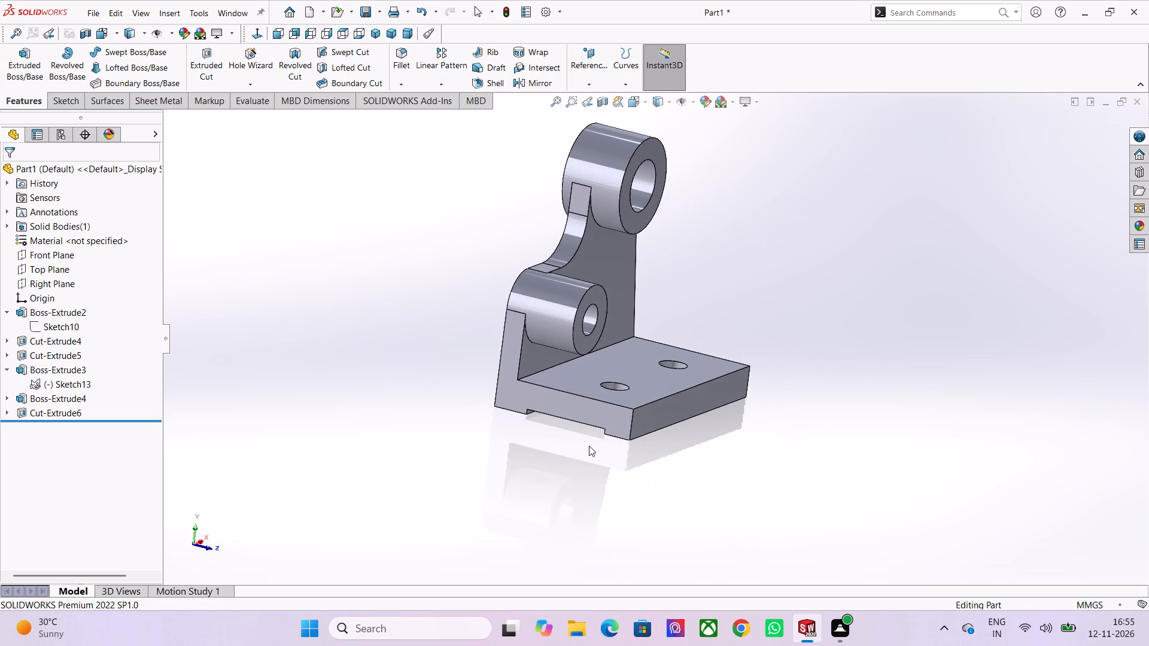
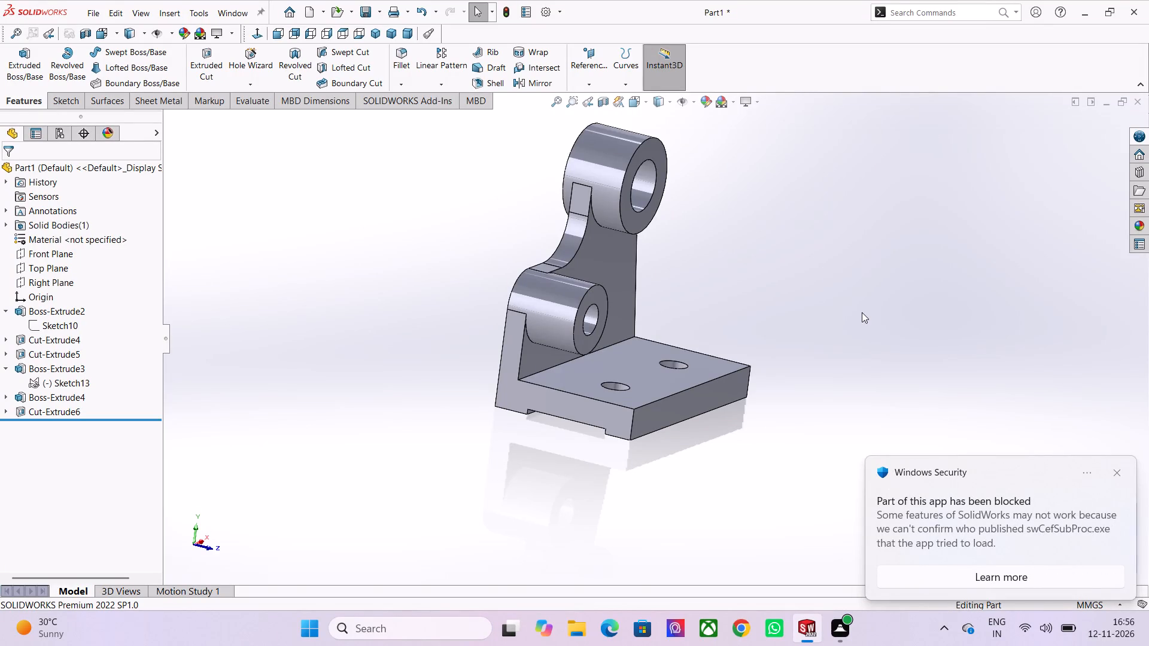
Examine the bracket from several angles, including the base holes, both bosses and the slotted underside.
middle_drag(859, 283, 732, 298)
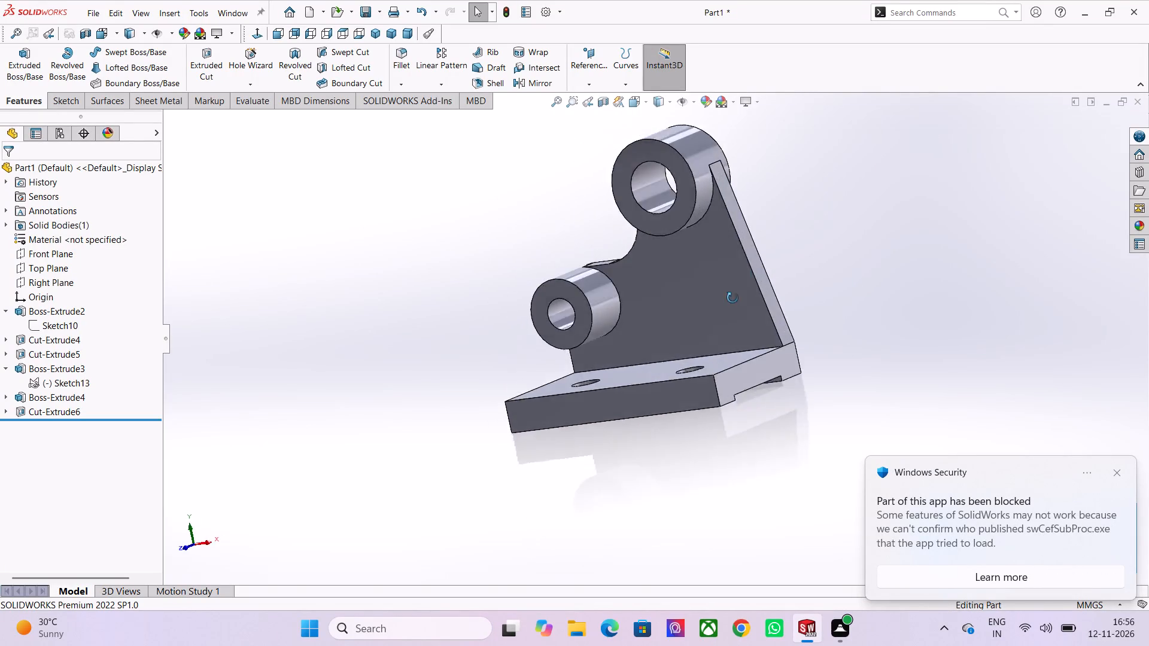
middle_drag(732, 298, 872, 306)
middle_drag(831, 309, 748, 294)
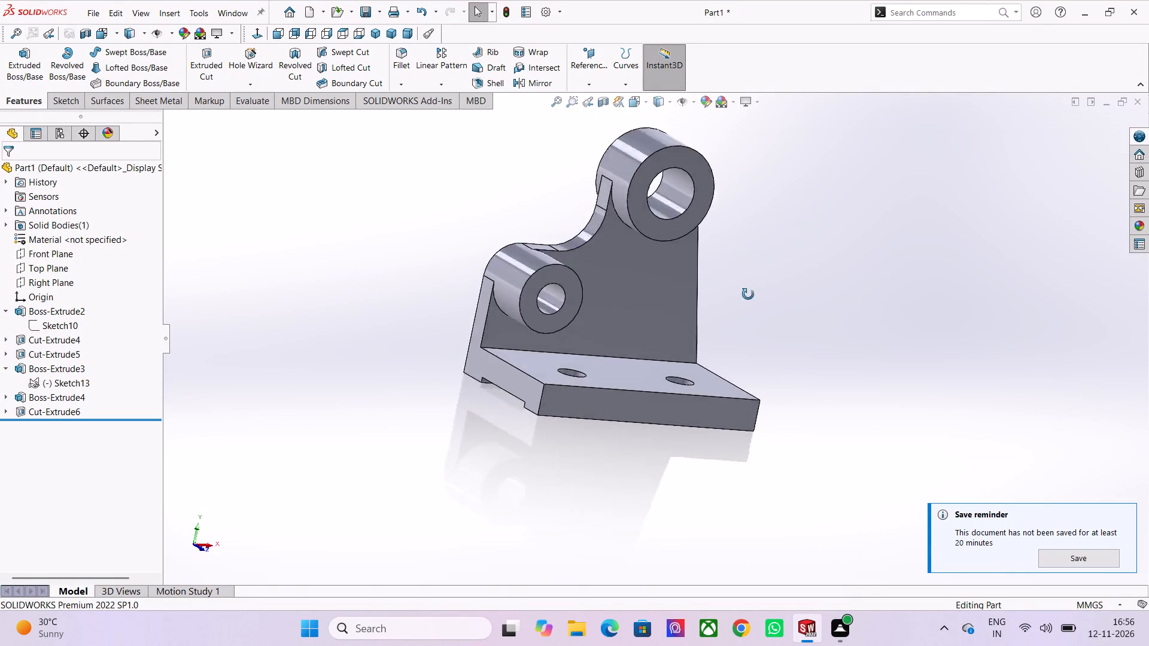
middle_drag(748, 294, 715, 323)
middle_click(706, 323)
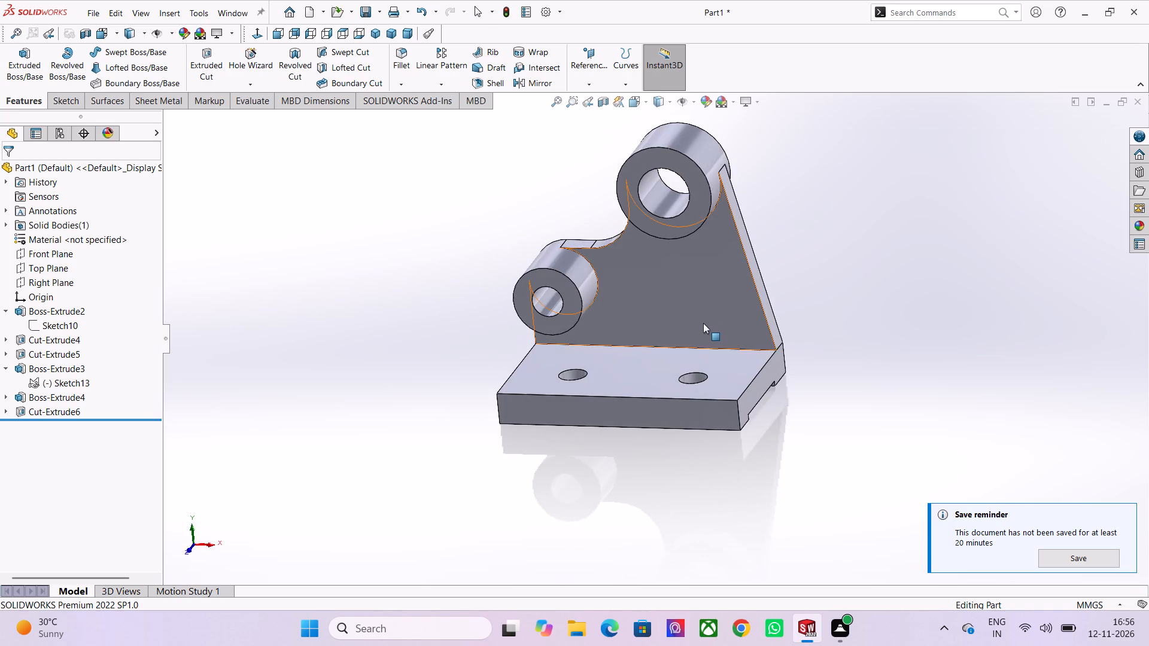
middle_drag(689, 458, 810, 432)
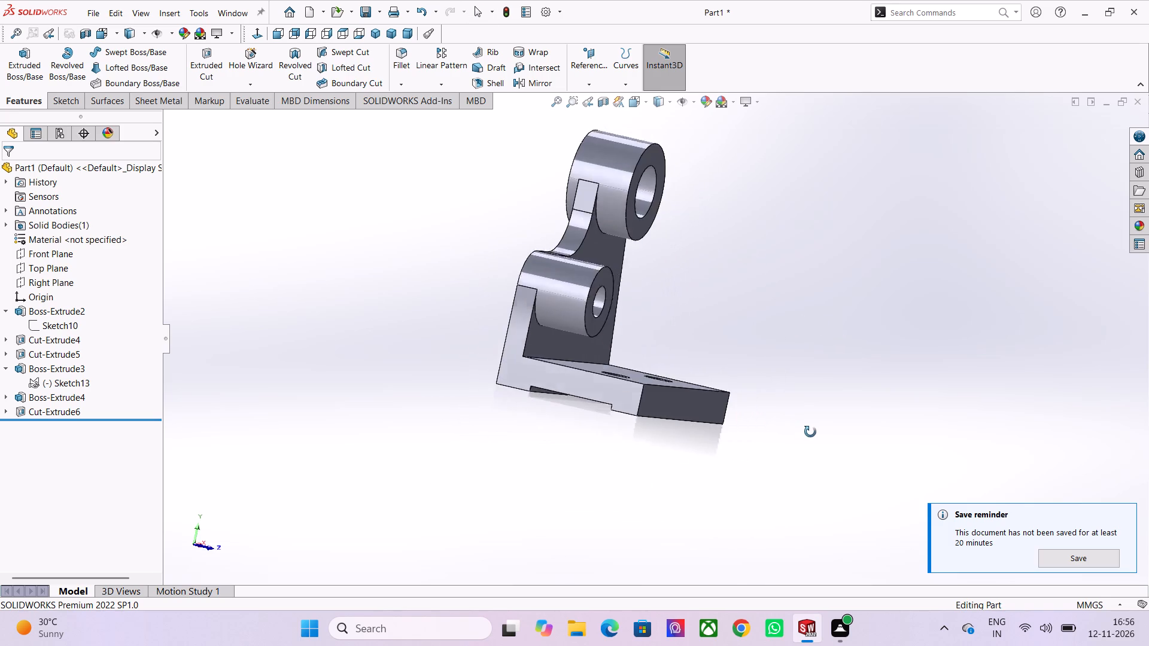
middle_drag(810, 432, 817, 425)
middle_drag(569, 429, 568, 430)
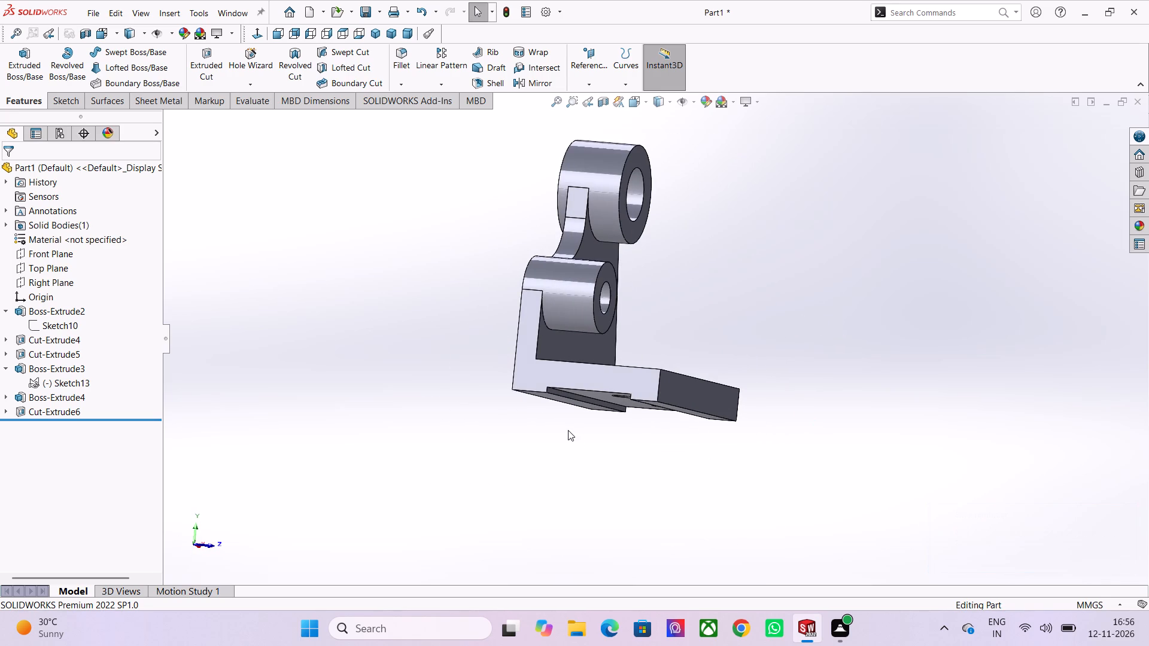
middle_drag(568, 430, 566, 528)
Start a new sketch on the top face of the base.
scroll(636, 405, up, 3)
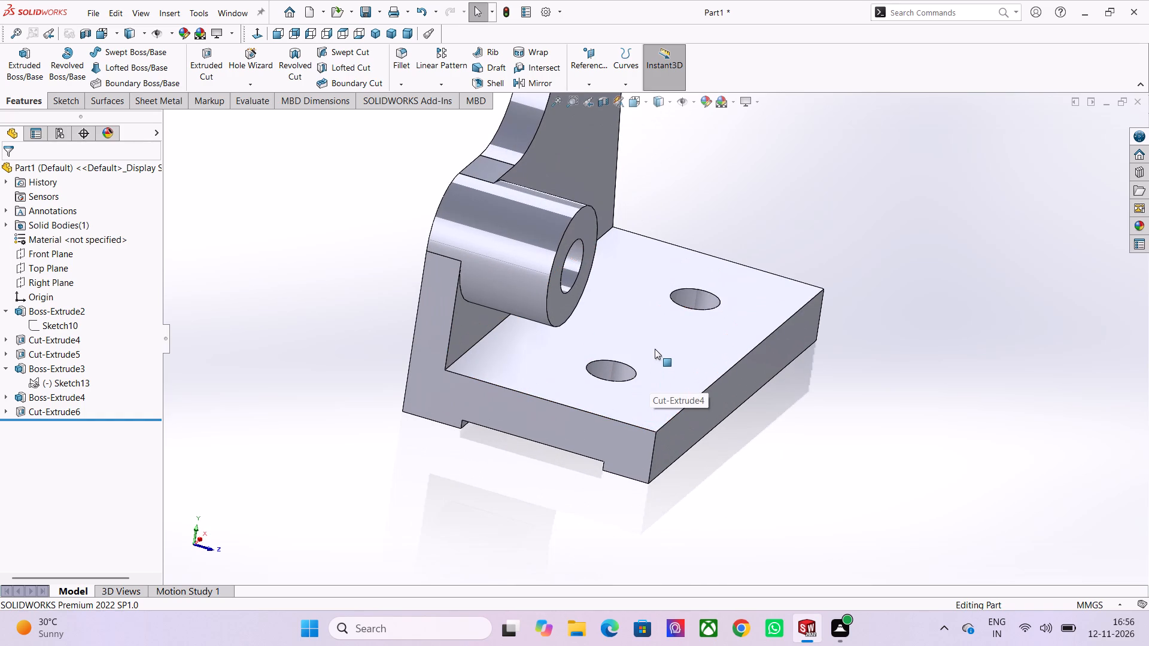
click(655, 349)
click(710, 320)
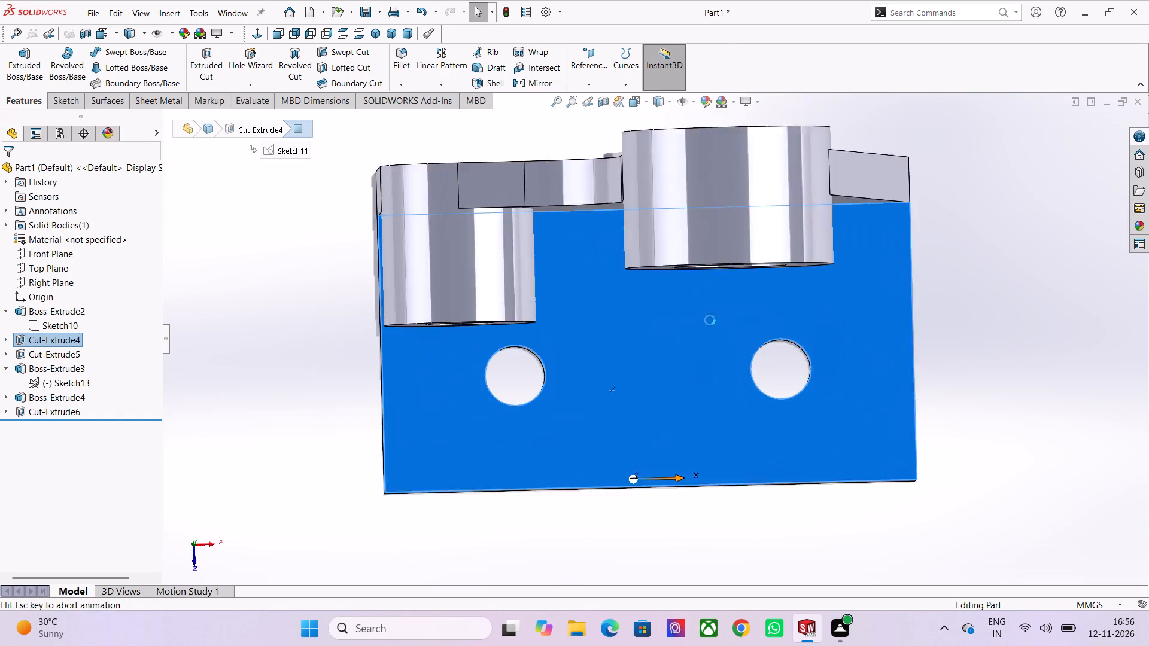
Draw a circle concentric with the base hole nearest the small boss, larger than that hole.
scroll(644, 473, down, 1)
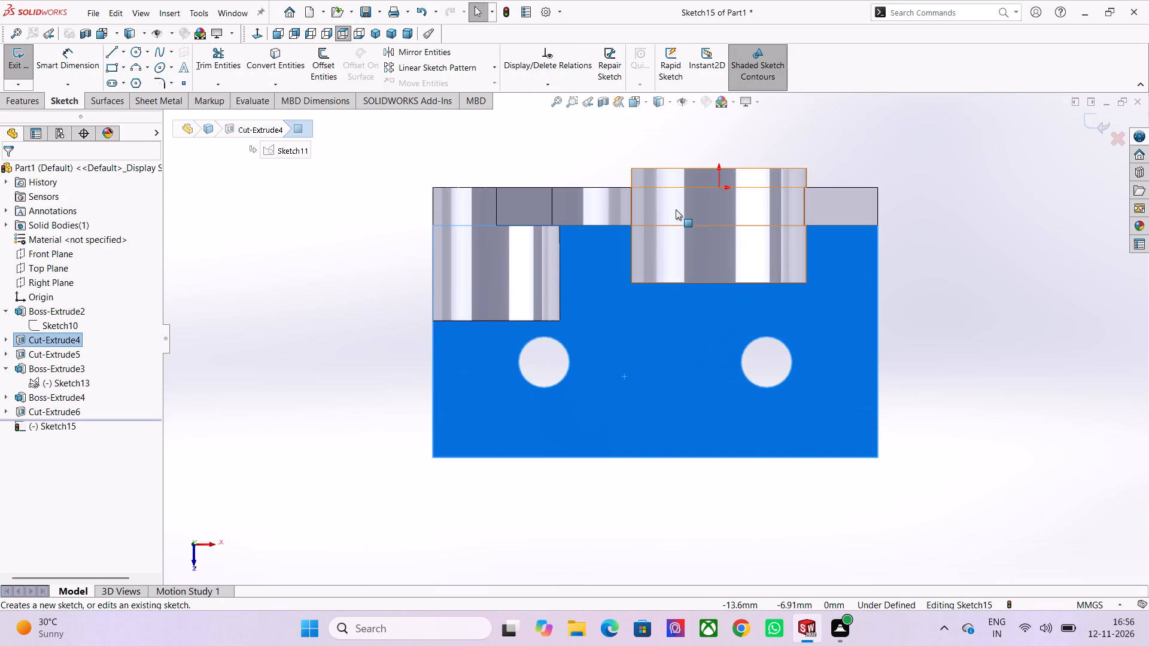
scroll(676, 209, down, 3)
scroll(642, 292, up, 4)
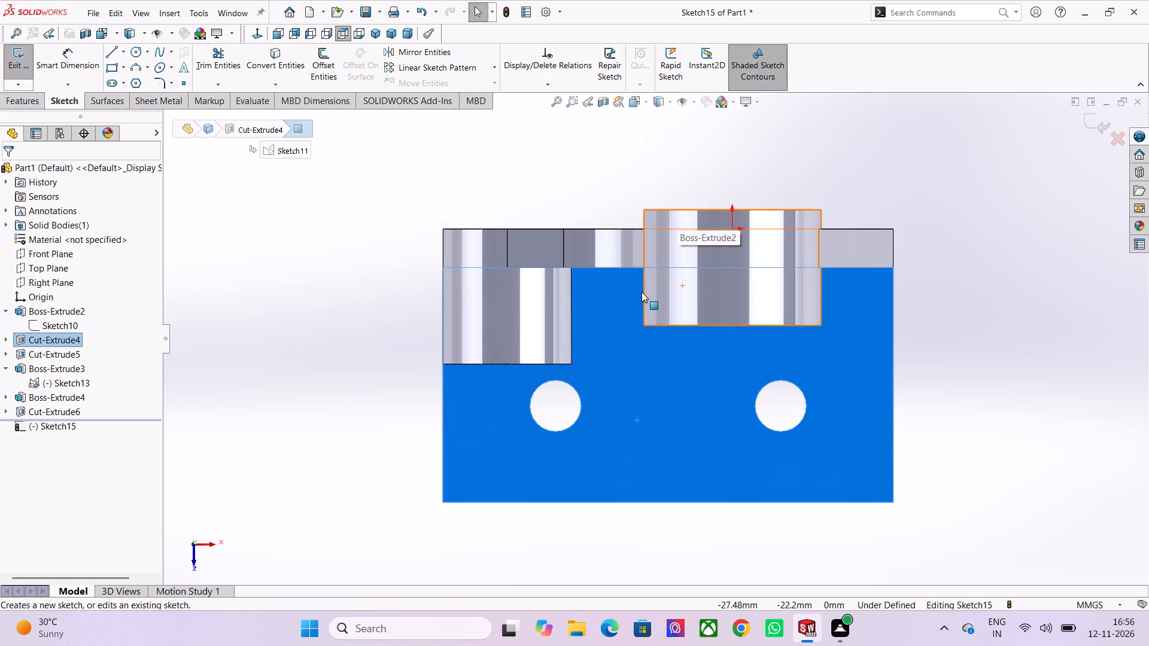
scroll(642, 292, up, 2)
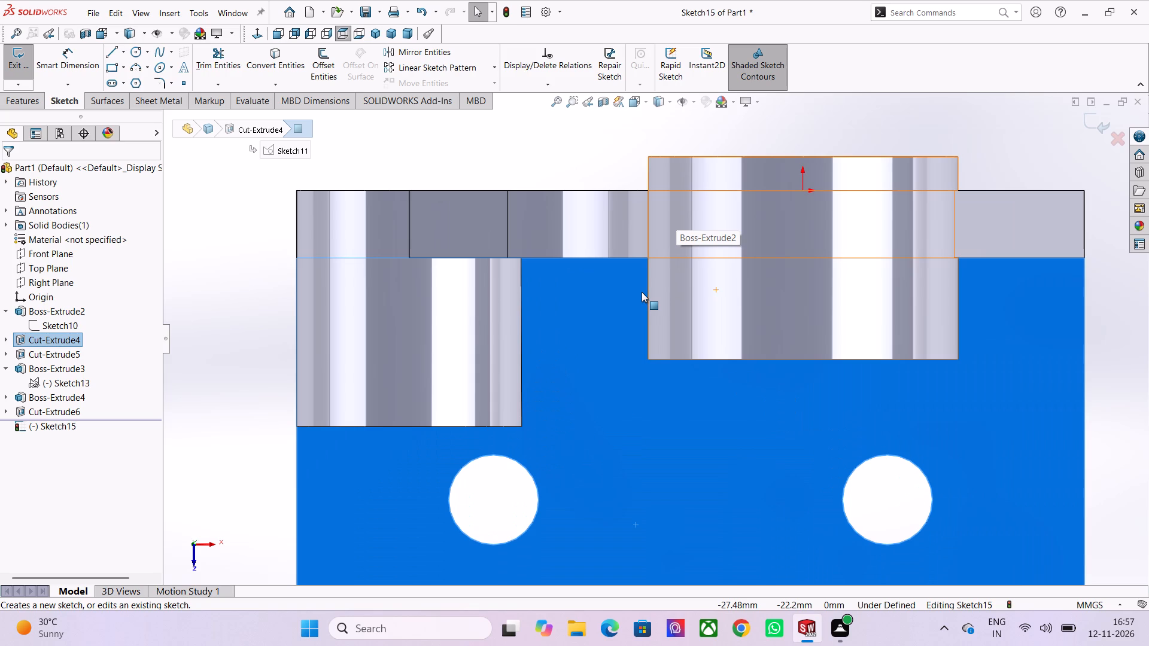
scroll(680, 226, down, 2)
scroll(670, 318, down, 2)
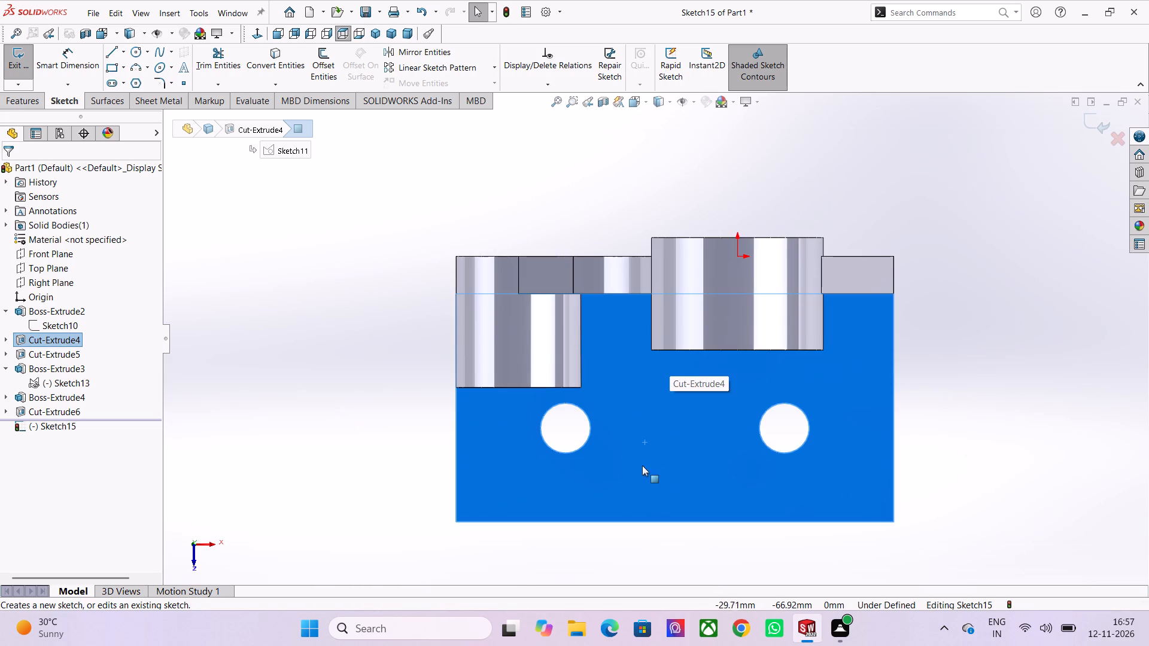
click(133, 47)
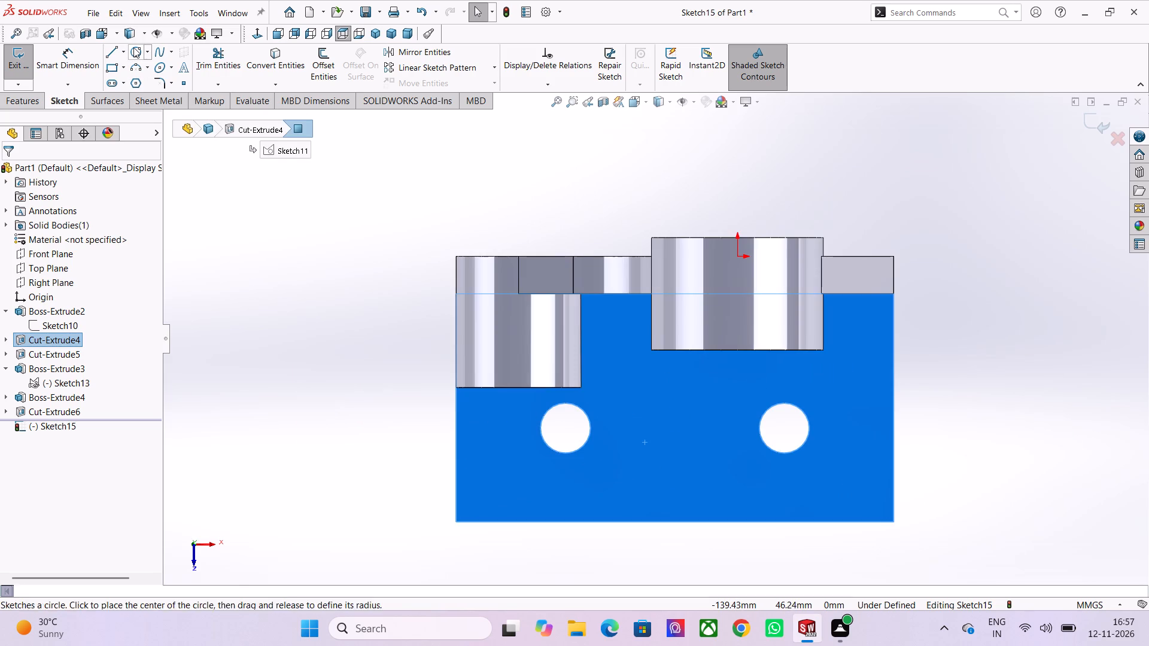
click(566, 428)
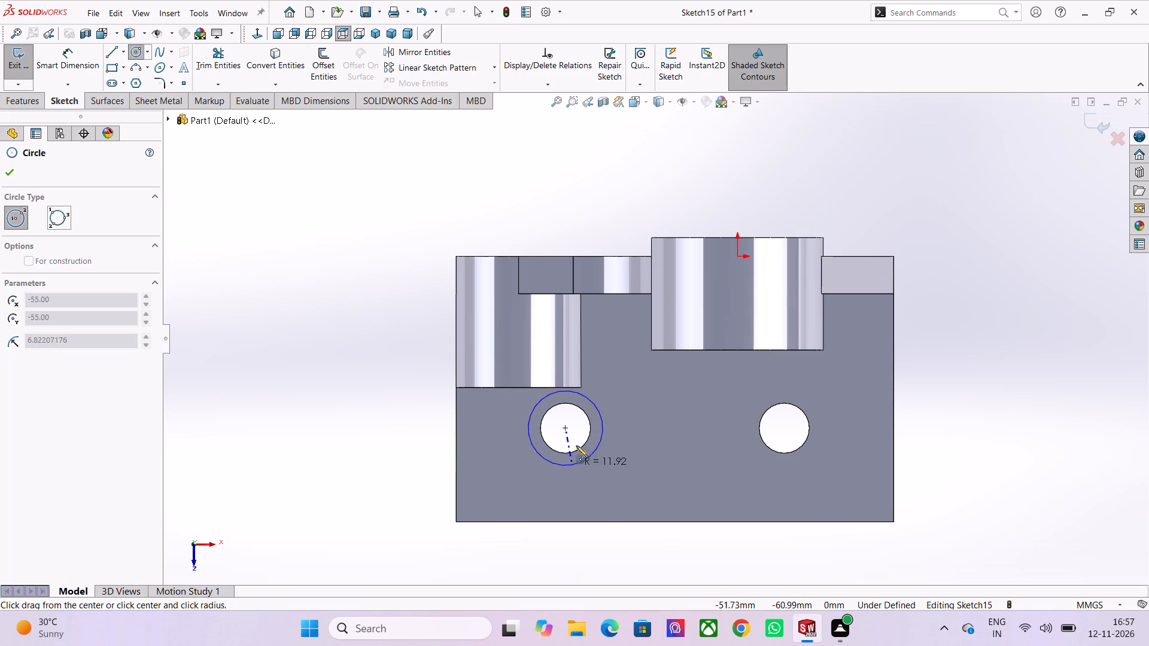
scroll(580, 433, up, 3)
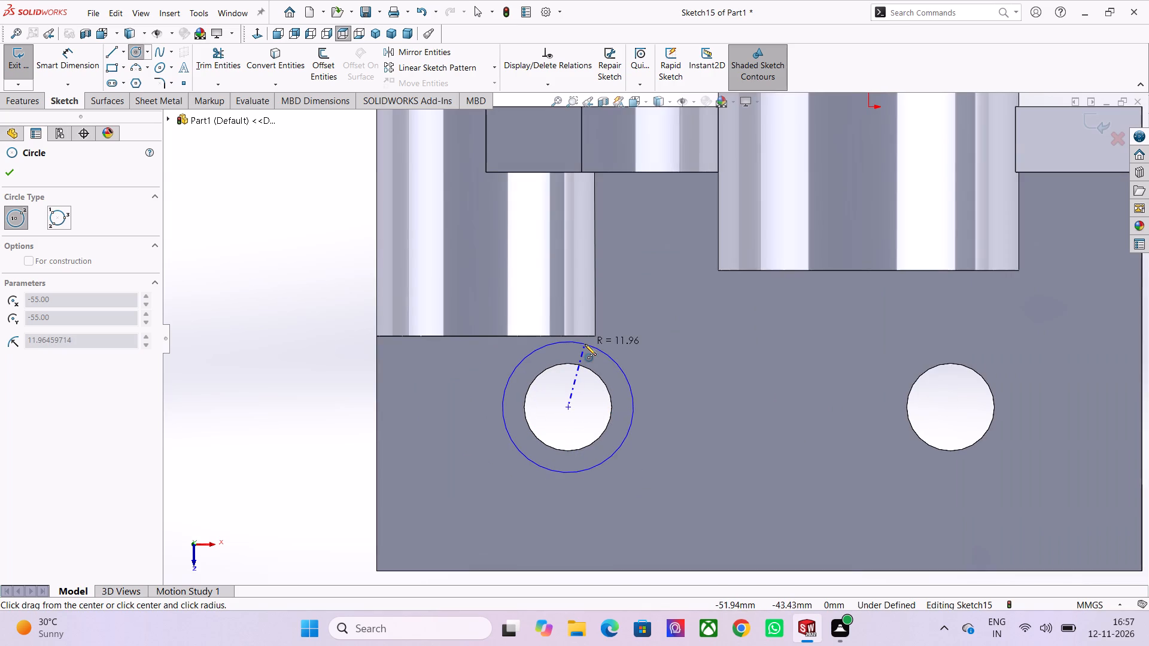
scroll(563, 337, down, 2)
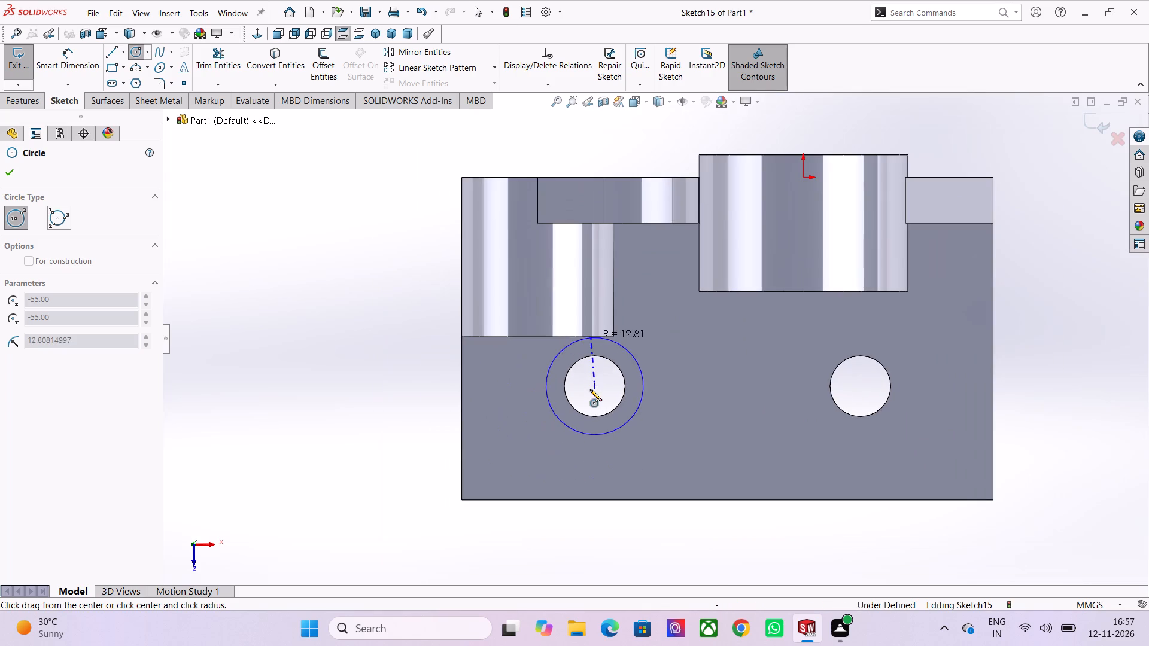
scroll(607, 343, up, 4)
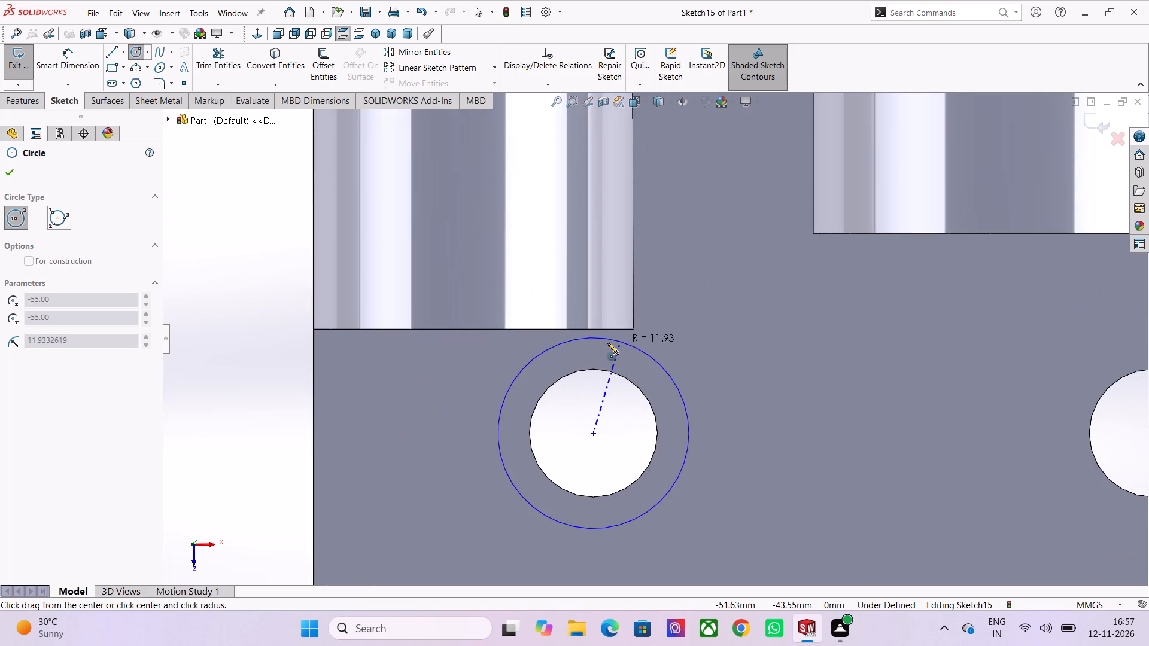
scroll(607, 381, down, 2)
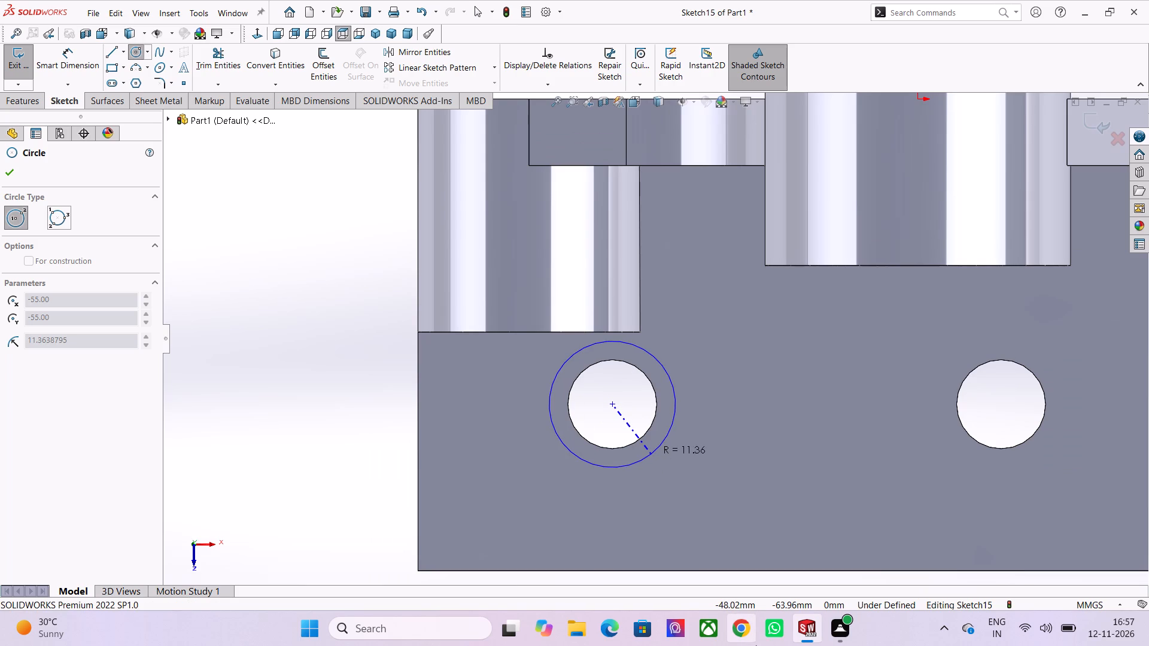
scroll(835, 397, down, 2)
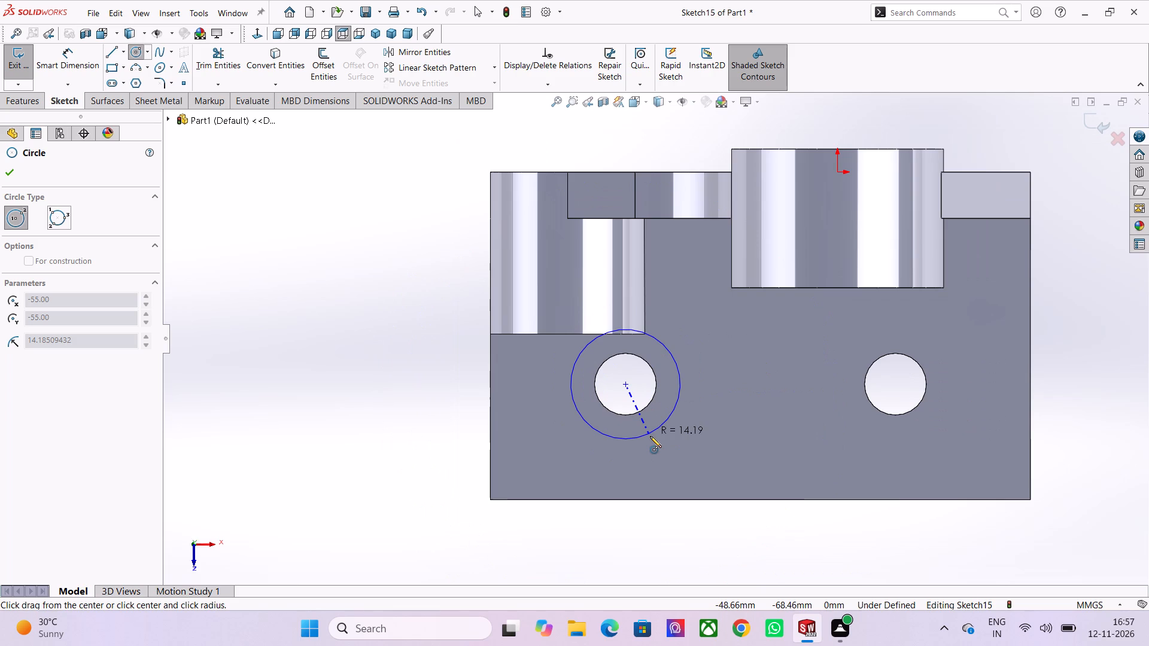
scroll(622, 489, down, 2)
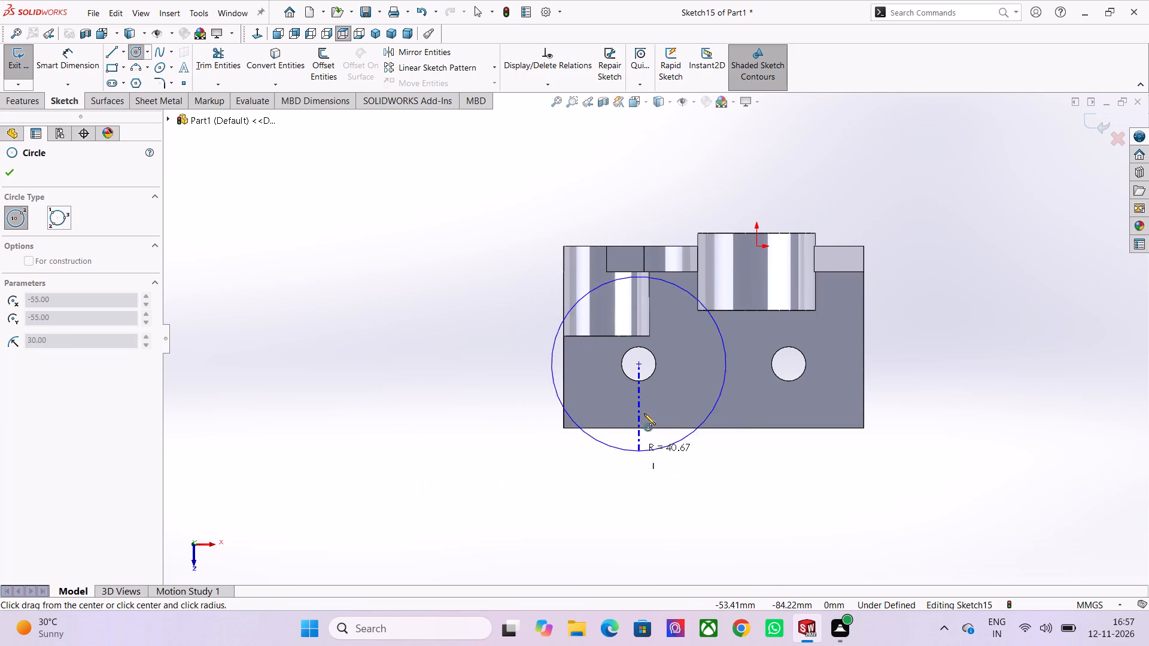
scroll(646, 413, up, 3)
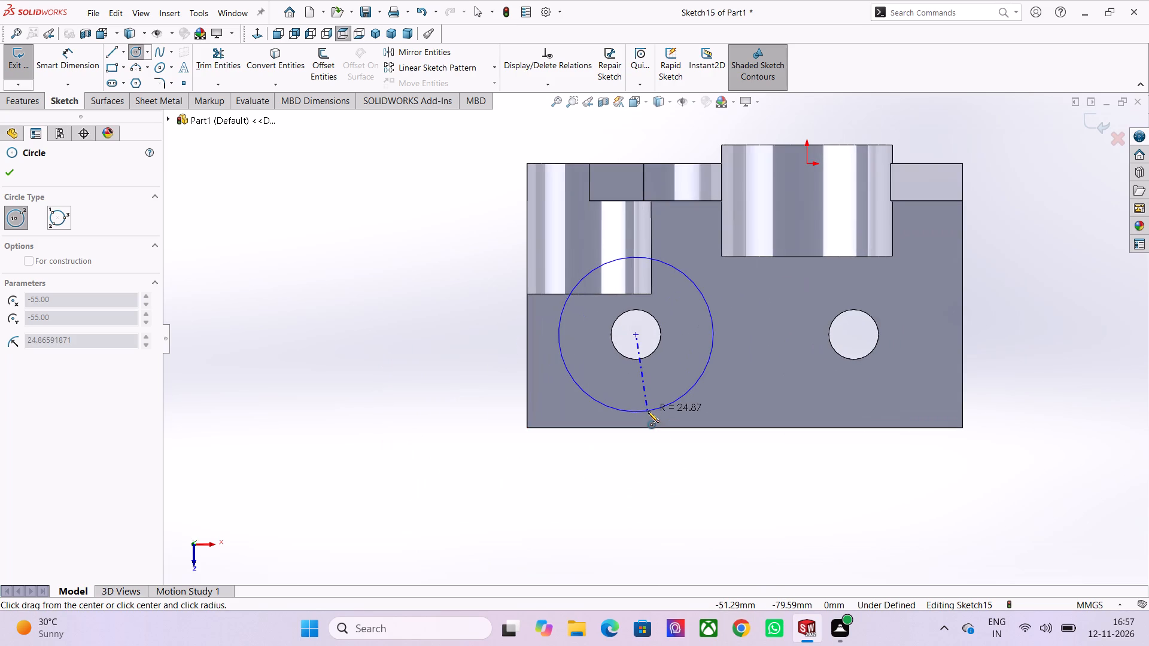
scroll(649, 470, down, 1)
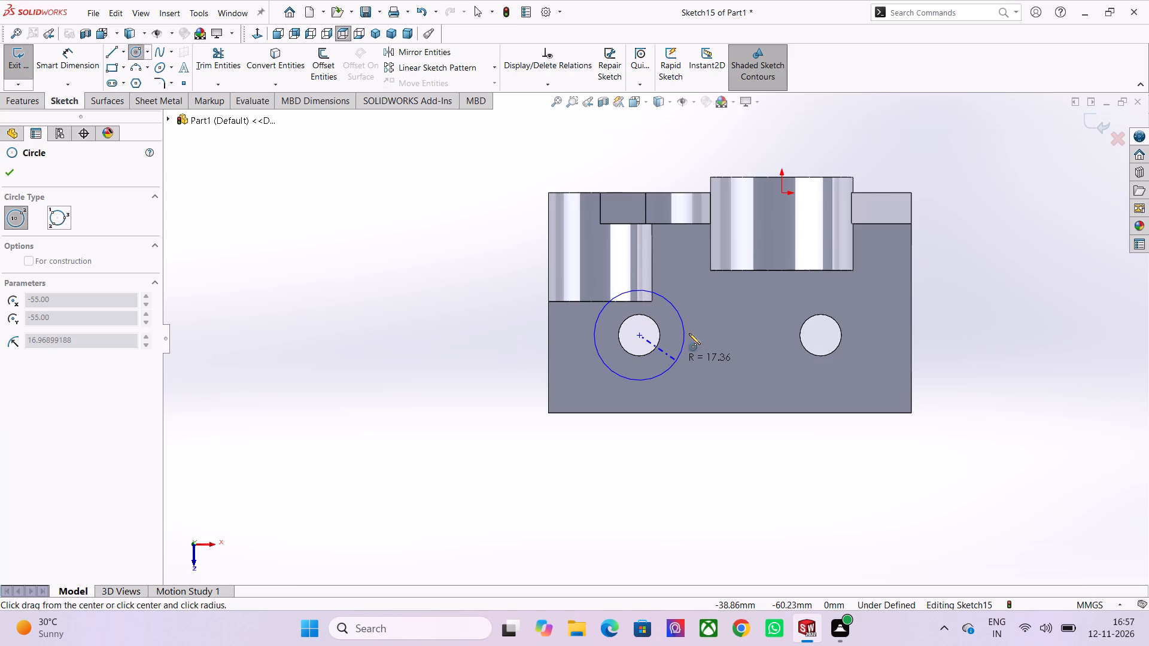
scroll(695, 371, down, 3)
scroll(695, 371, up, 1)
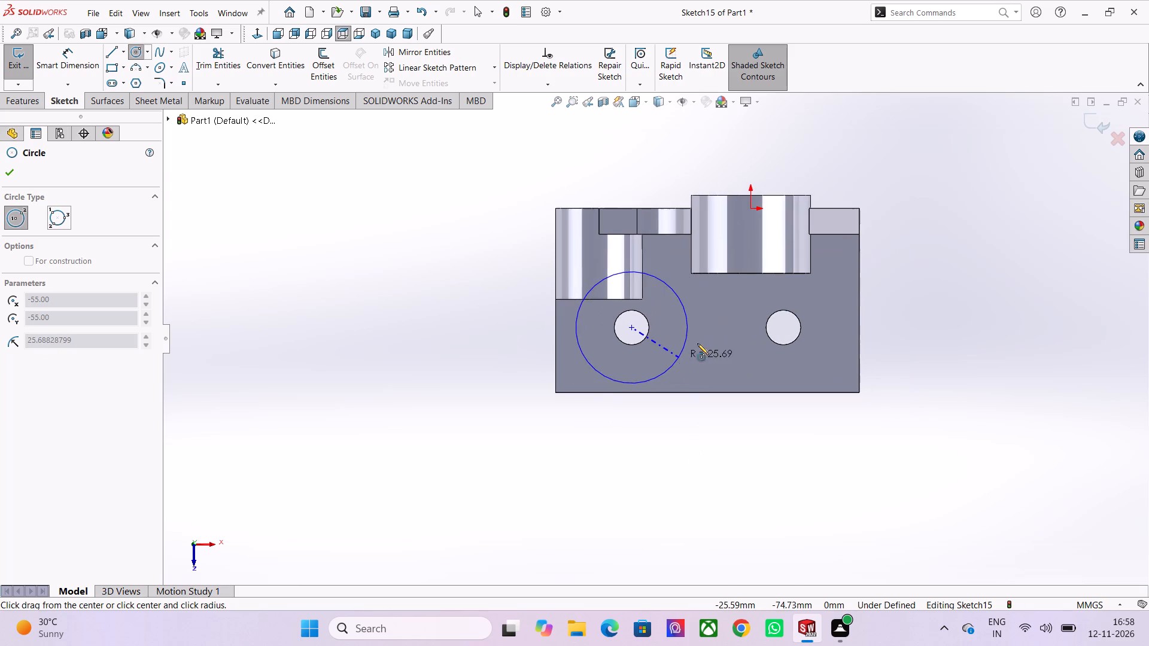
scroll(662, 325, up, 3)
scroll(660, 357, down, 2)
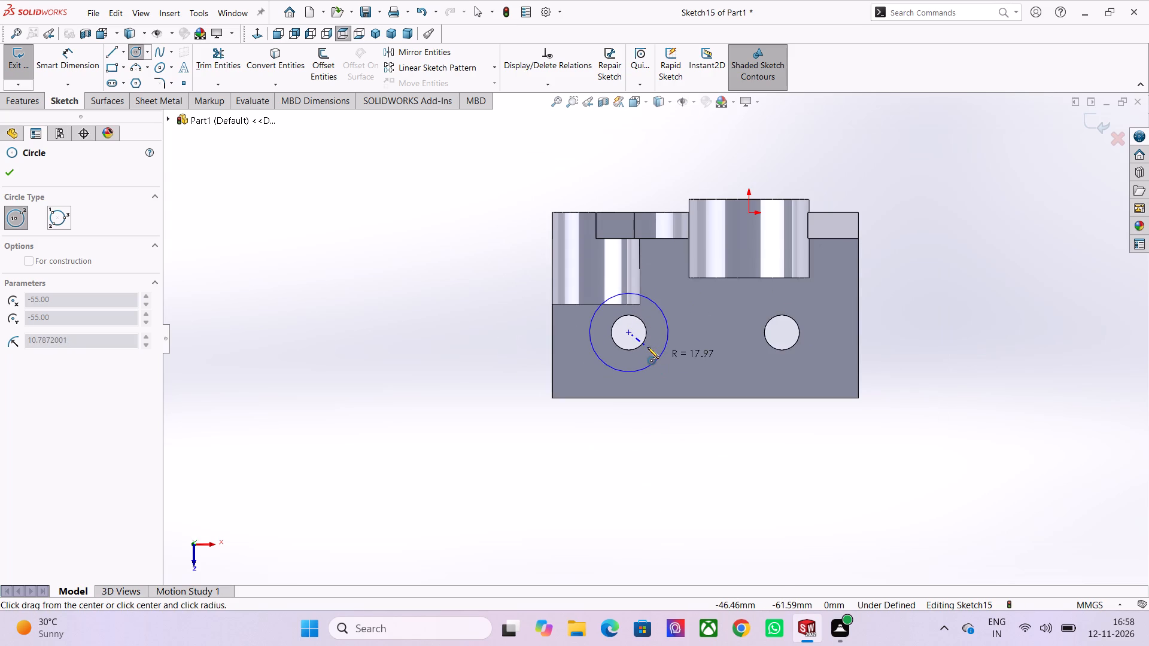
scroll(648, 349, down, 3)
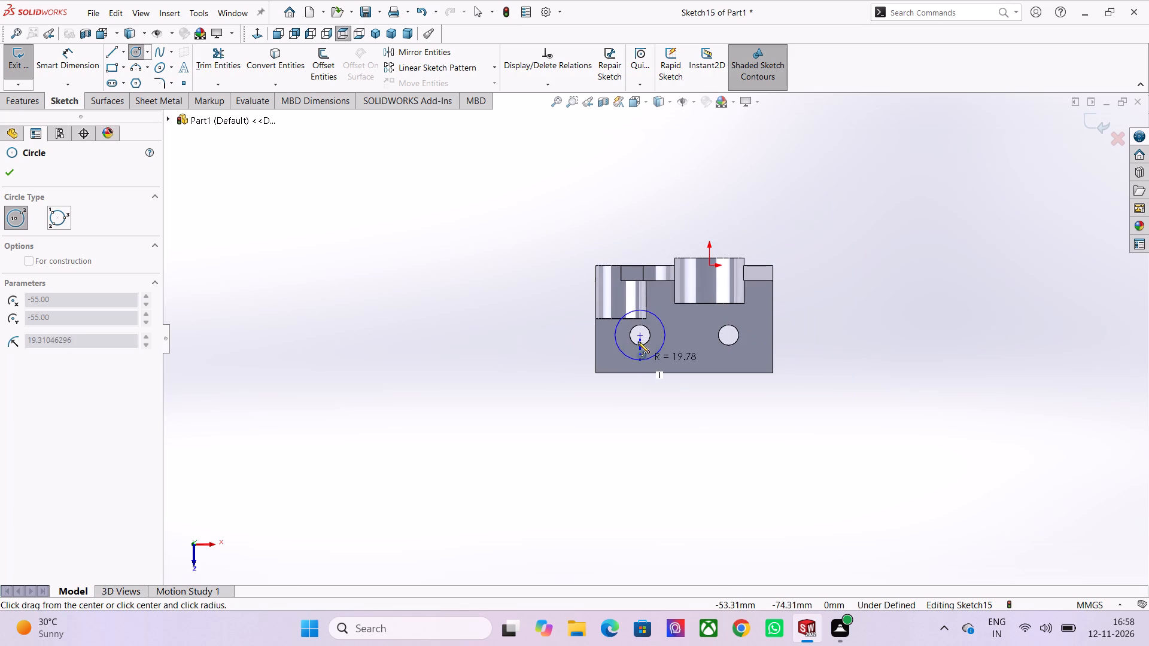
scroll(638, 340, up, 4)
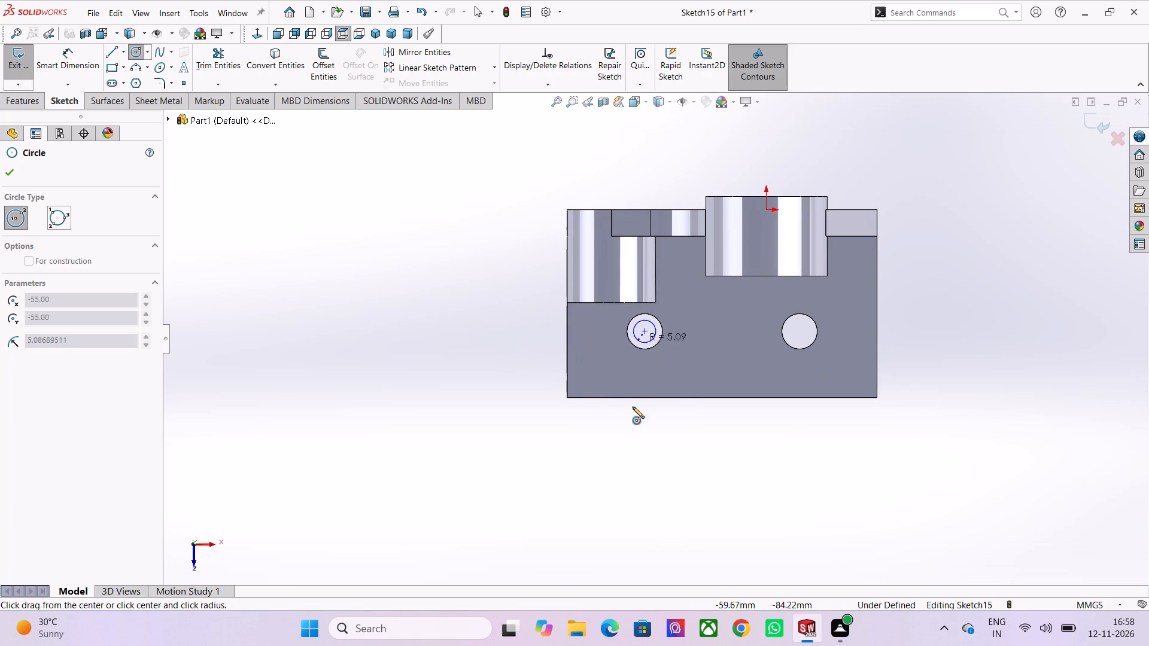
scroll(666, 352, down, 2)
scroll(666, 352, up, 1)
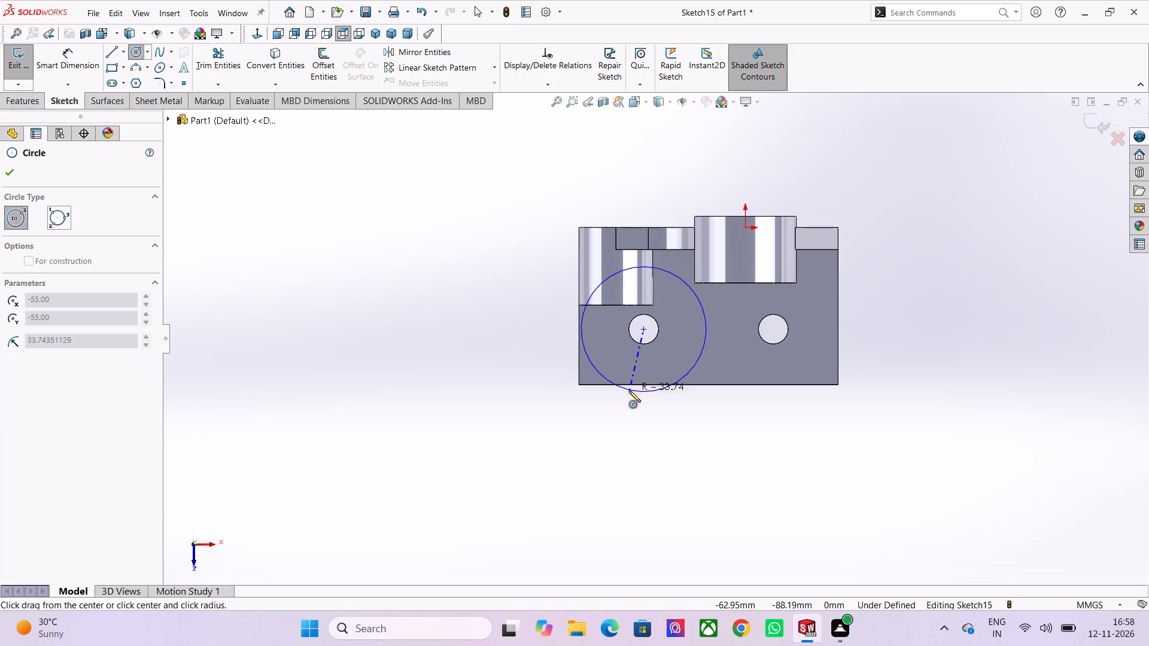
scroll(648, 358, down, 2)
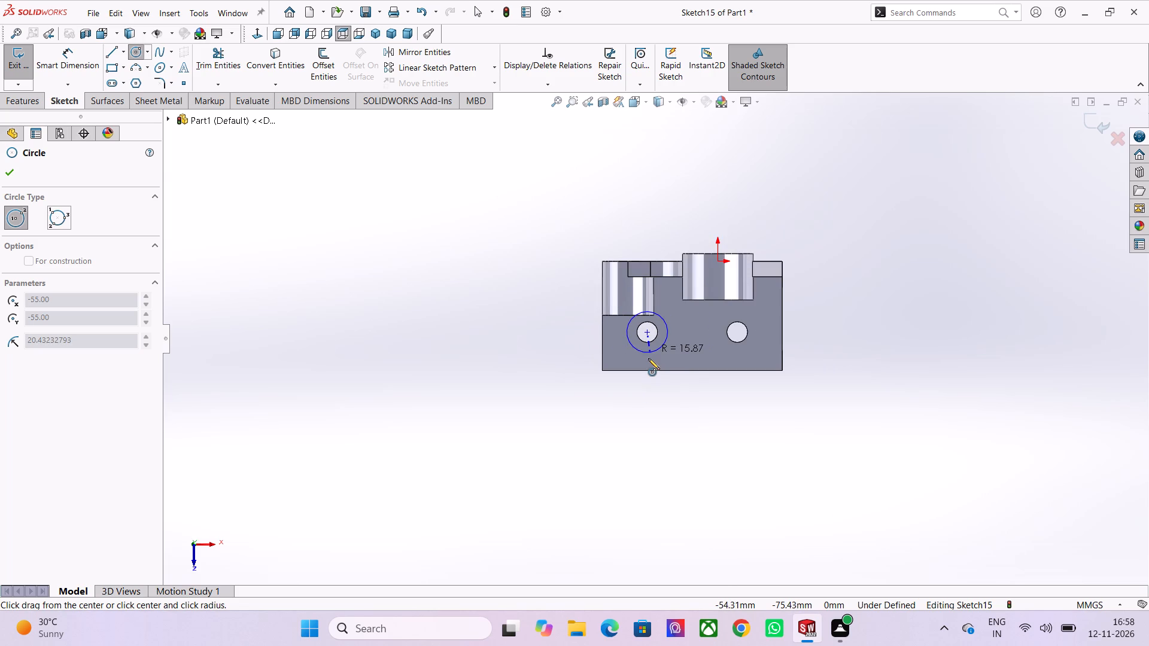
scroll(648, 358, down, 3)
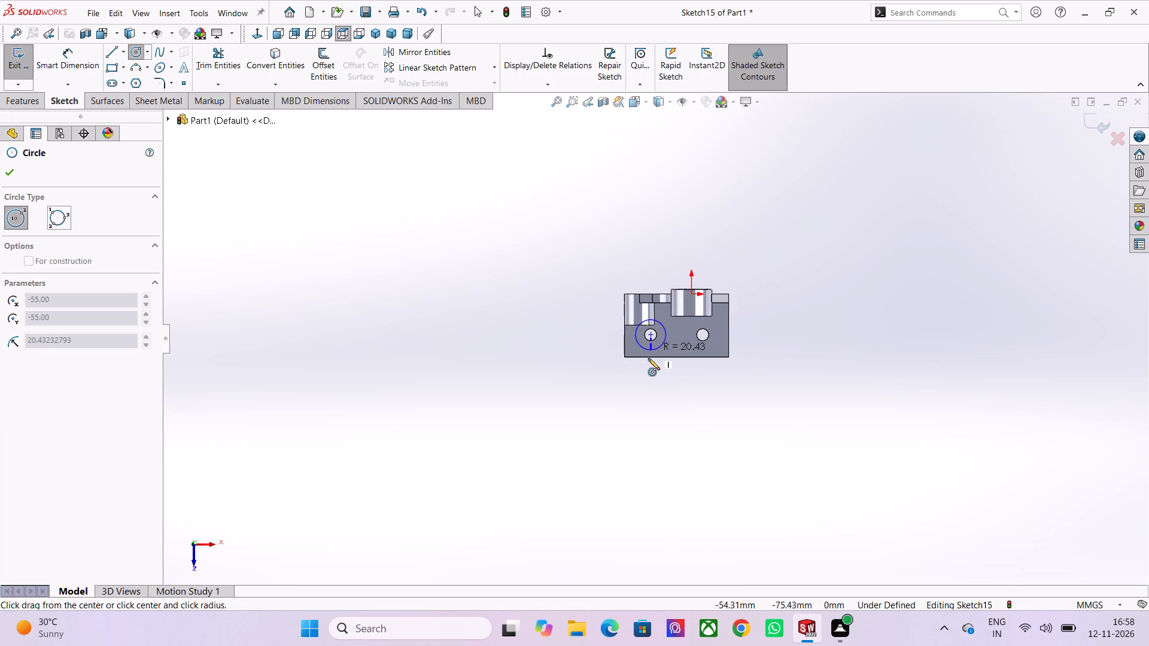
scroll(685, 295, down, 4)
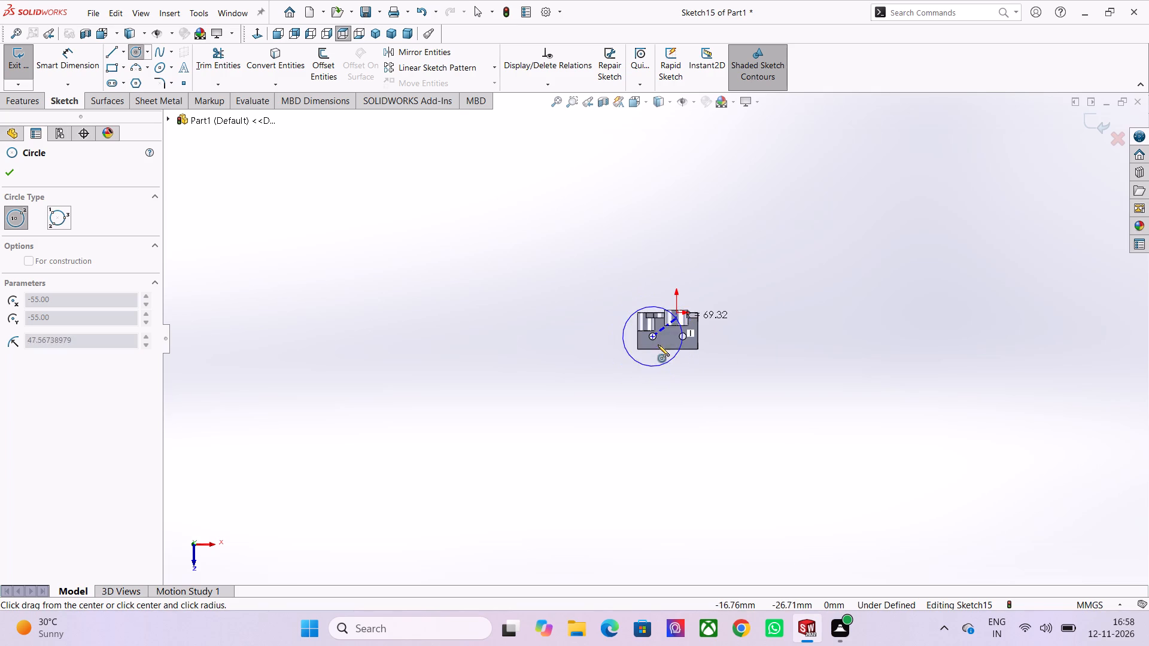
scroll(655, 352, up, 4)
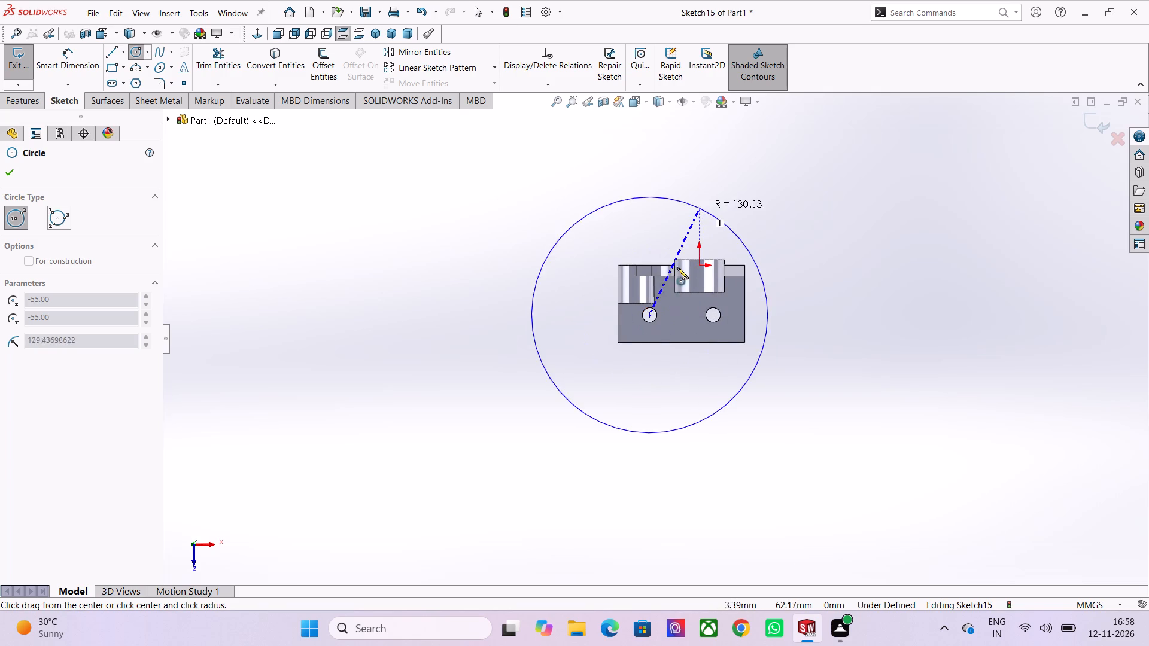
scroll(670, 284, up, 14)
scroll(628, 400, down, 3)
scroll(634, 382, up, 2)
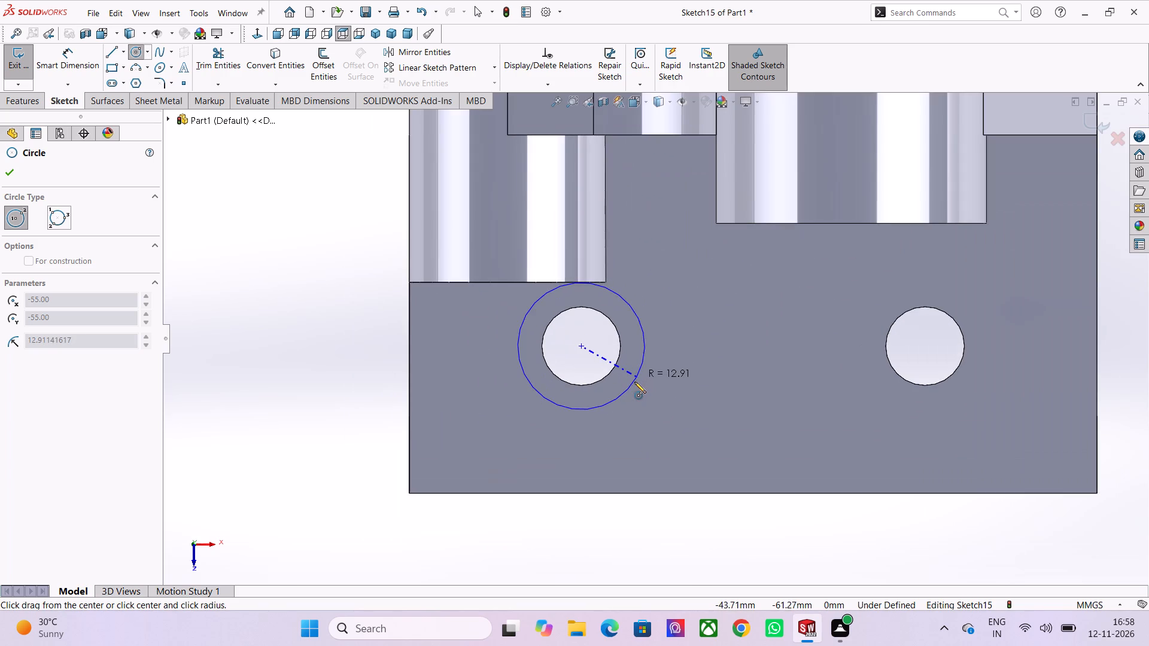
scroll(627, 369, up, 3)
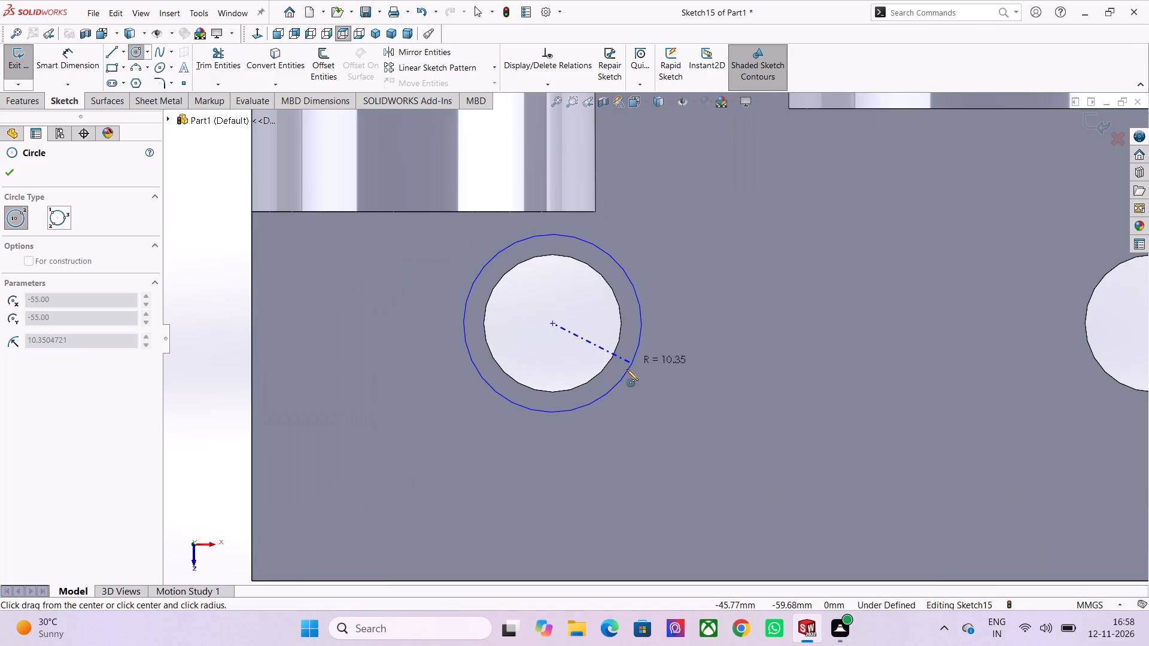
scroll(643, 330, down, 2)
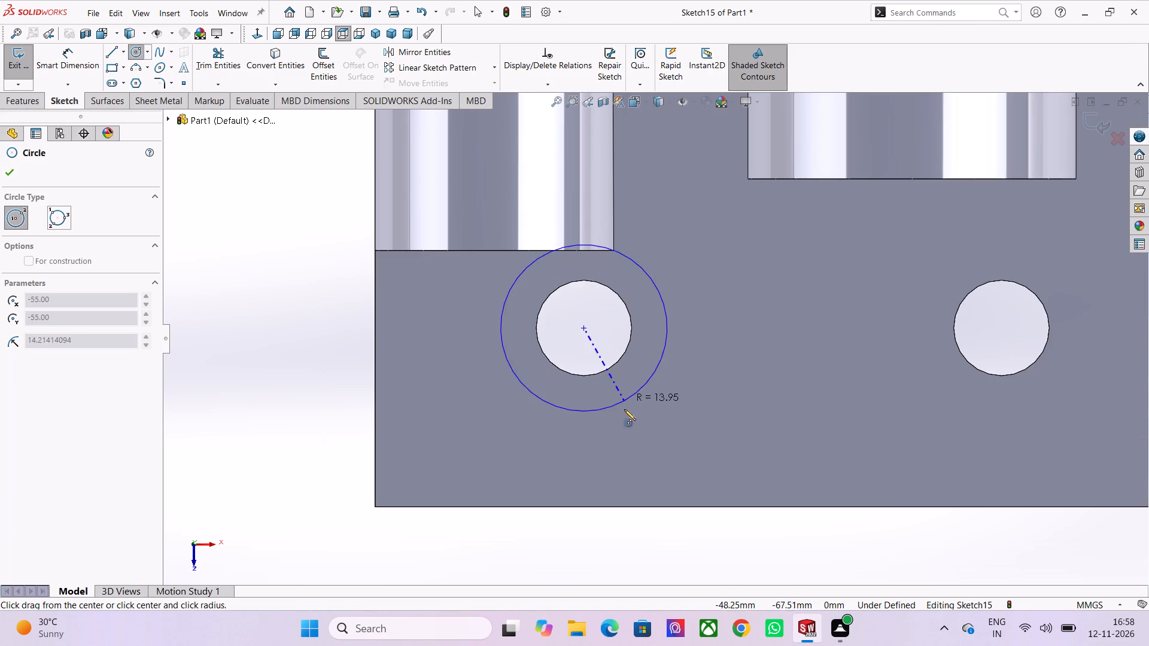
scroll(626, 458, down, 2)
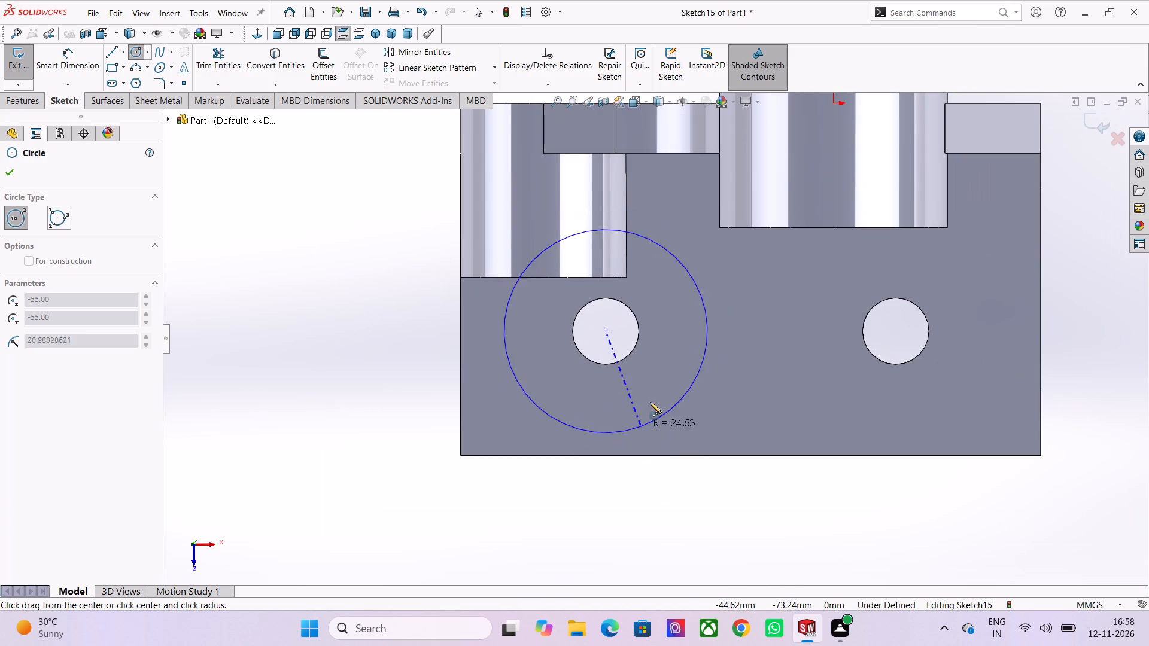
scroll(649, 334, up, 3)
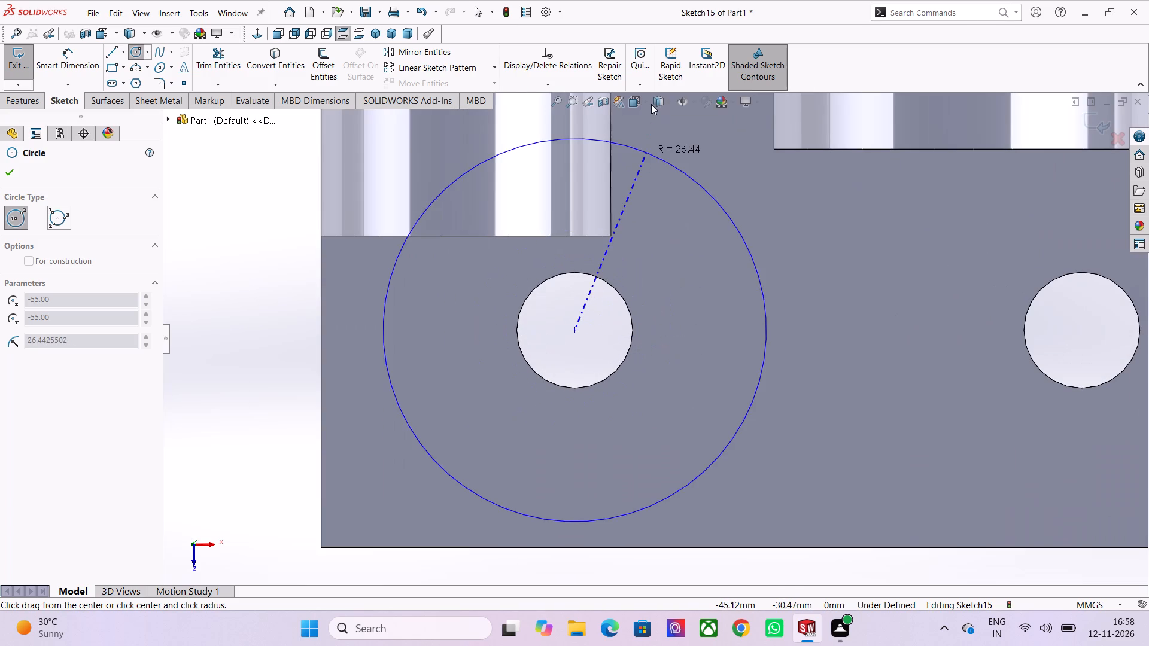
Finish the circle concentric with the base hole nearest the small boss at a radius of about 11.25 mm.
scroll(631, 270, down, 1)
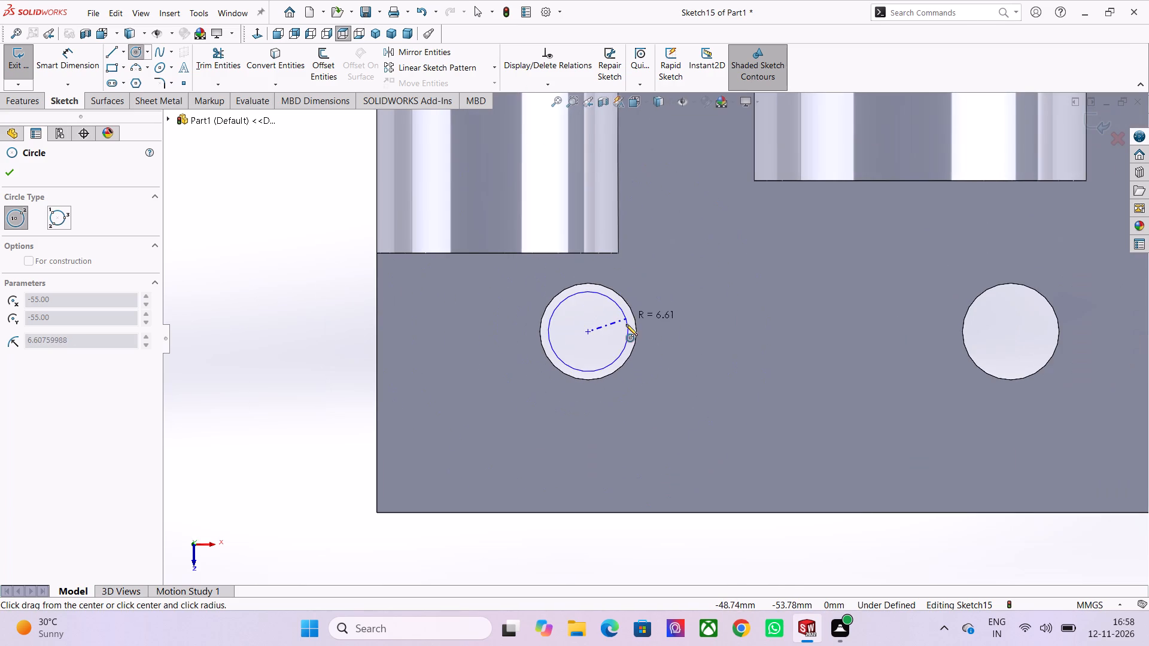
scroll(626, 324, up, 5)
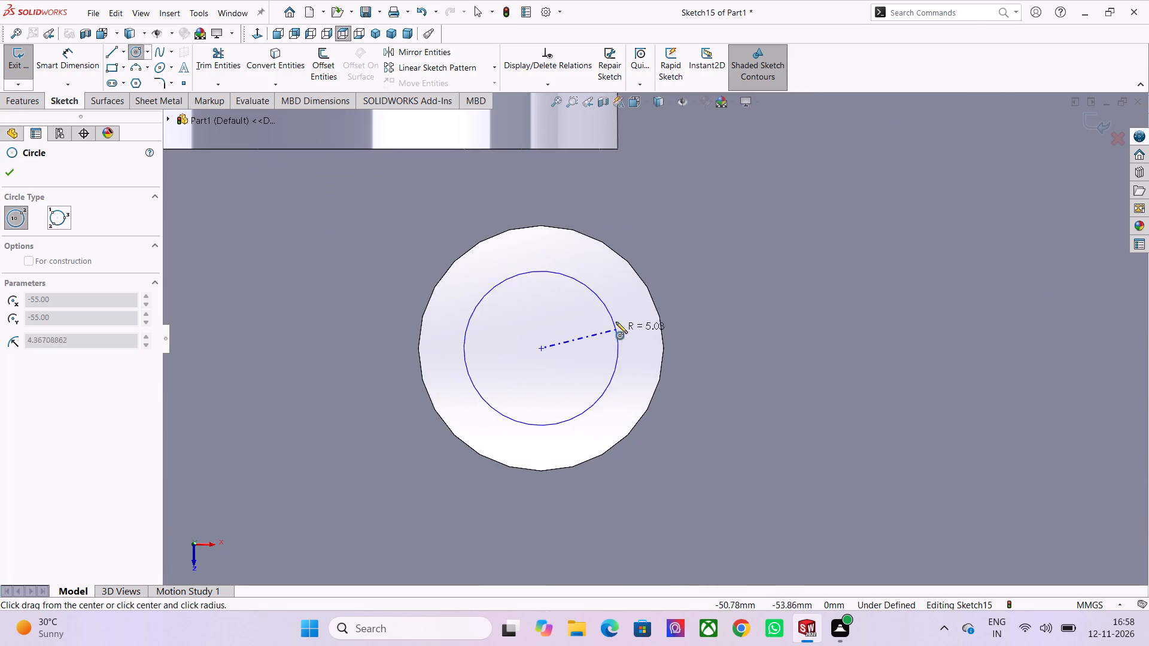
scroll(703, 264, down, 2)
click(676, 280)
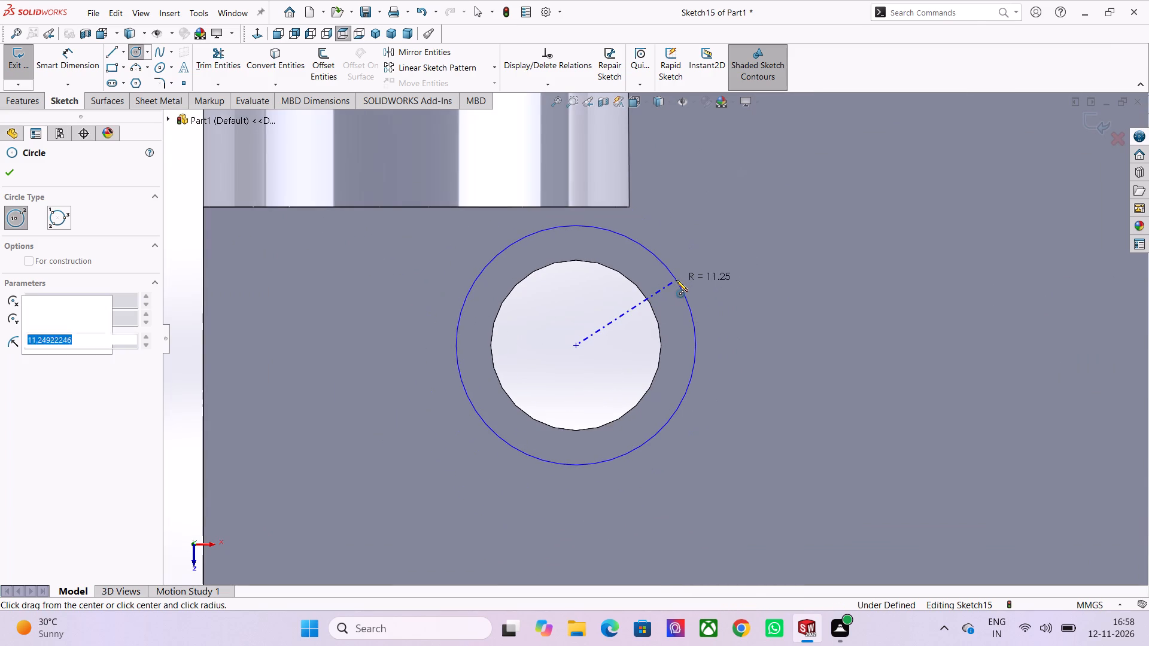
Add a diameter dimension to the new concentric circle, placing it outside the base beyond its front edge.
scroll(674, 285, down, 7)
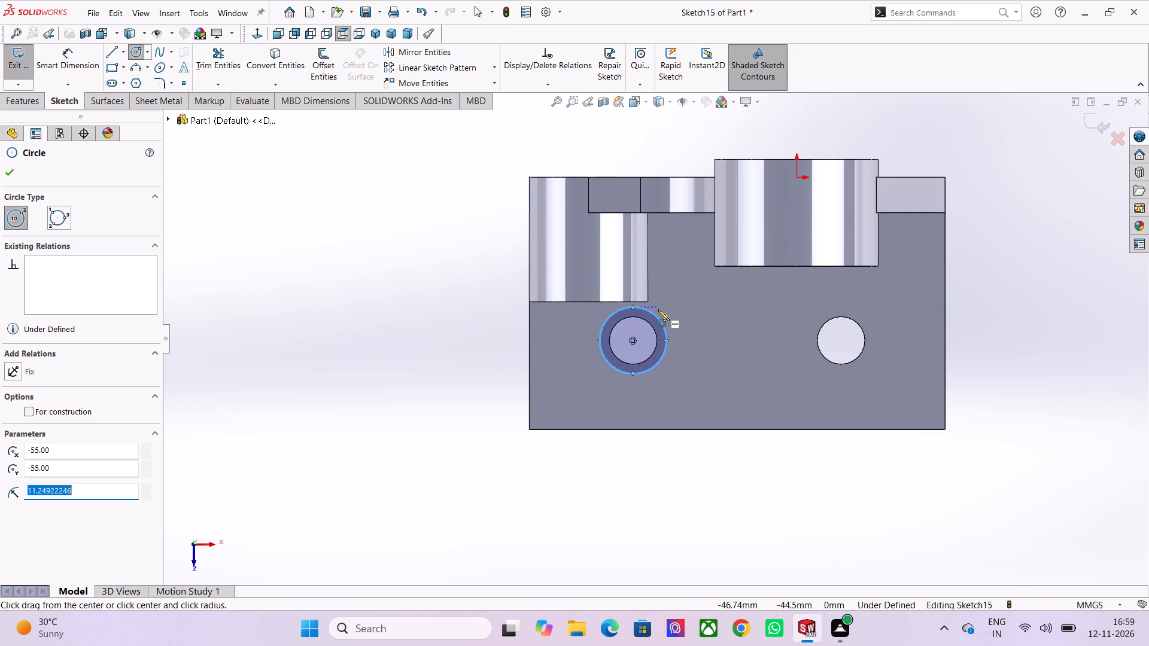
click(71, 59)
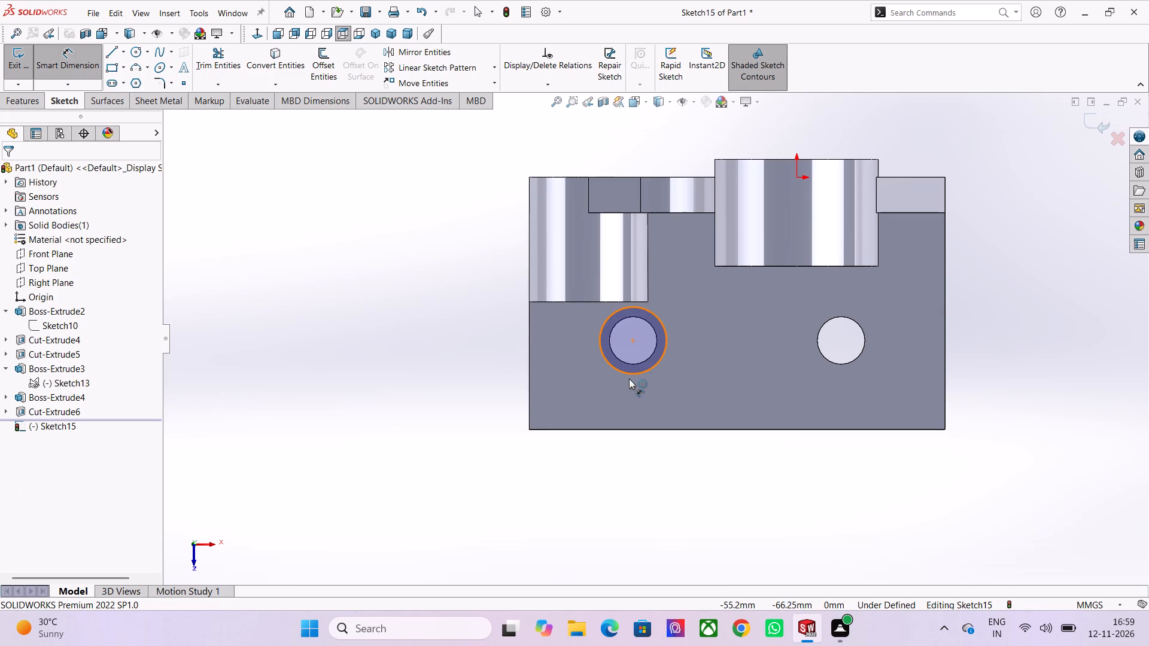
click(631, 373)
scroll(631, 379, down, 2)
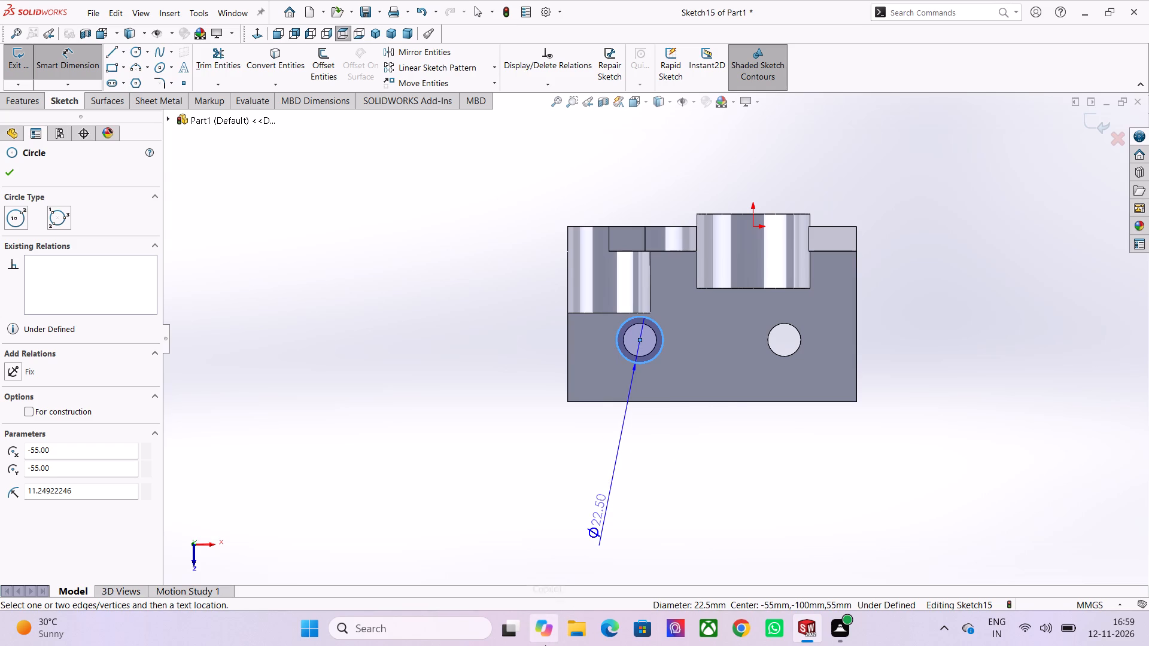
scroll(609, 330, down, 2)
scroll(620, 327, up, 4)
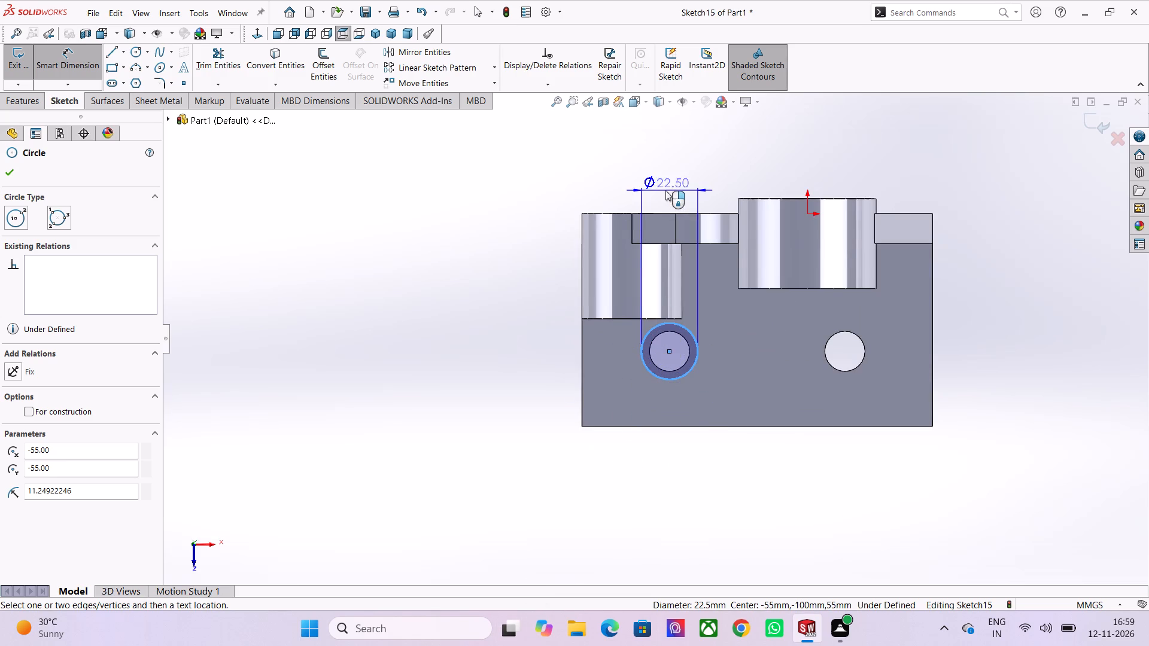
scroll(663, 199, down, 2)
scroll(652, 406, up, 3)
scroll(675, 413, down, 2)
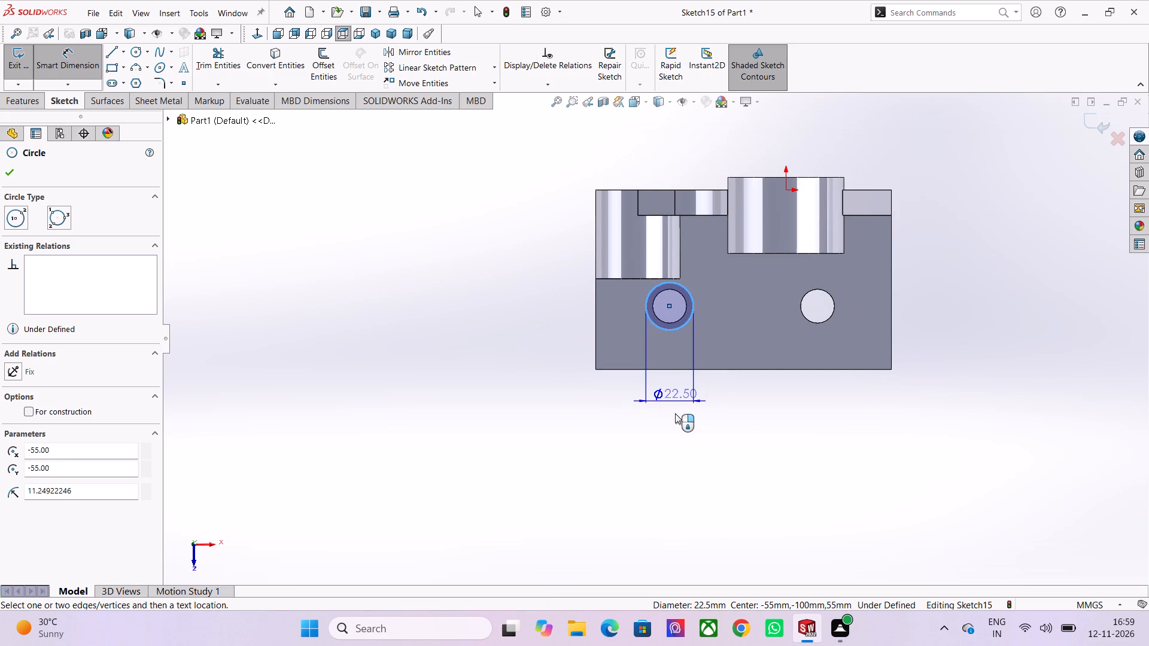
scroll(691, 425, down, 1)
scroll(692, 431, up, 1)
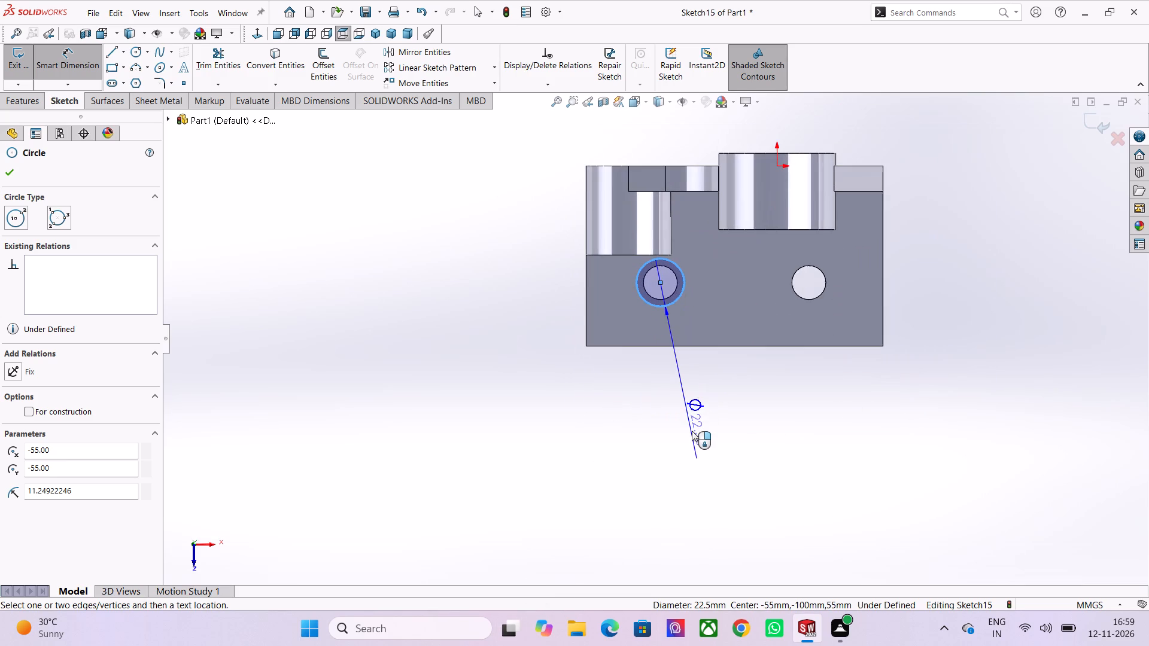
scroll(646, 379, up, 3)
scroll(687, 291, down, 2)
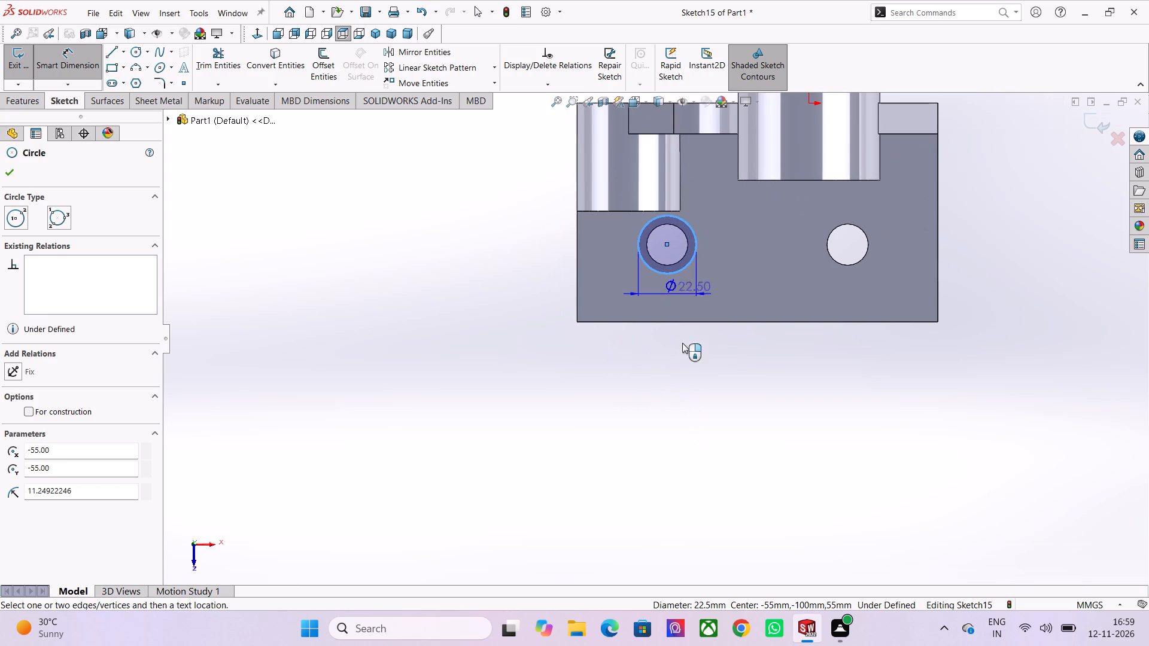
scroll(664, 396, up, 2)
scroll(664, 396, down, 2)
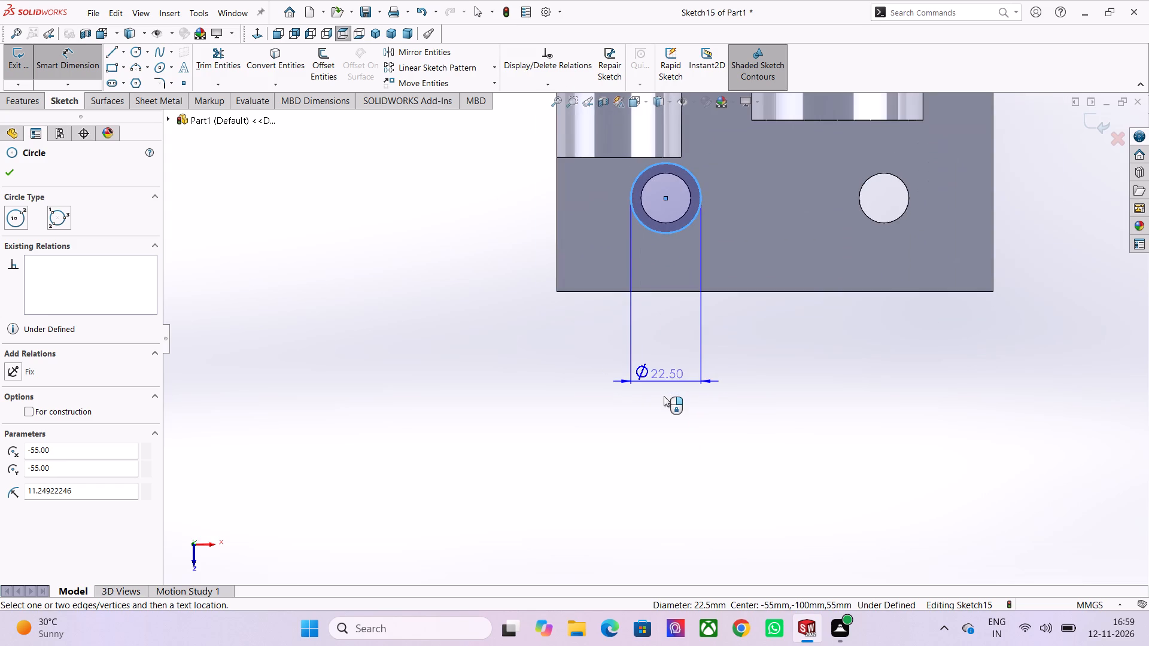
scroll(664, 396, down, 2)
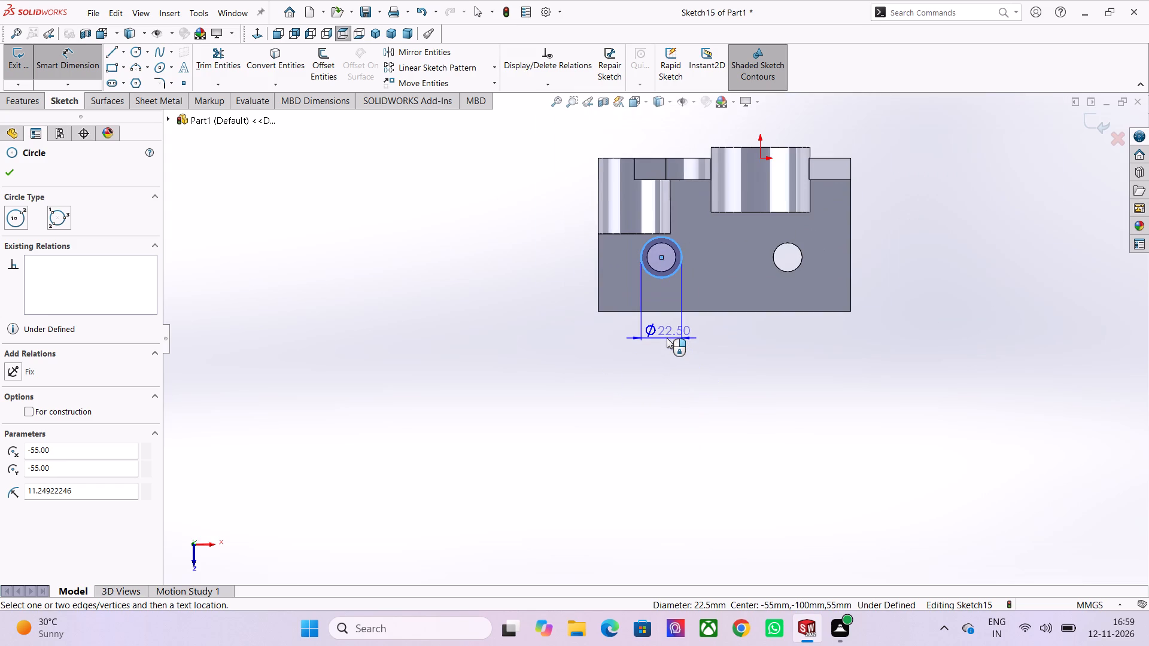
scroll(664, 339, up, 2)
scroll(664, 339, down, 1)
scroll(685, 197, down, 1)
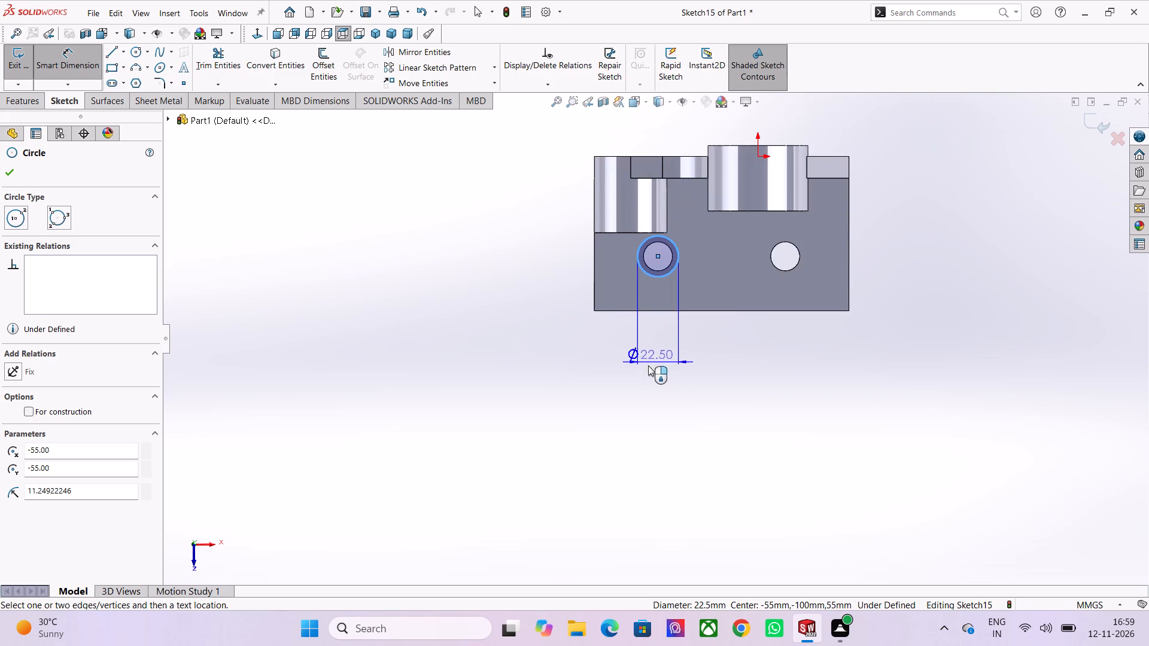
scroll(648, 367, down, 1)
scroll(648, 367, up, 3)
scroll(650, 353, down, 1)
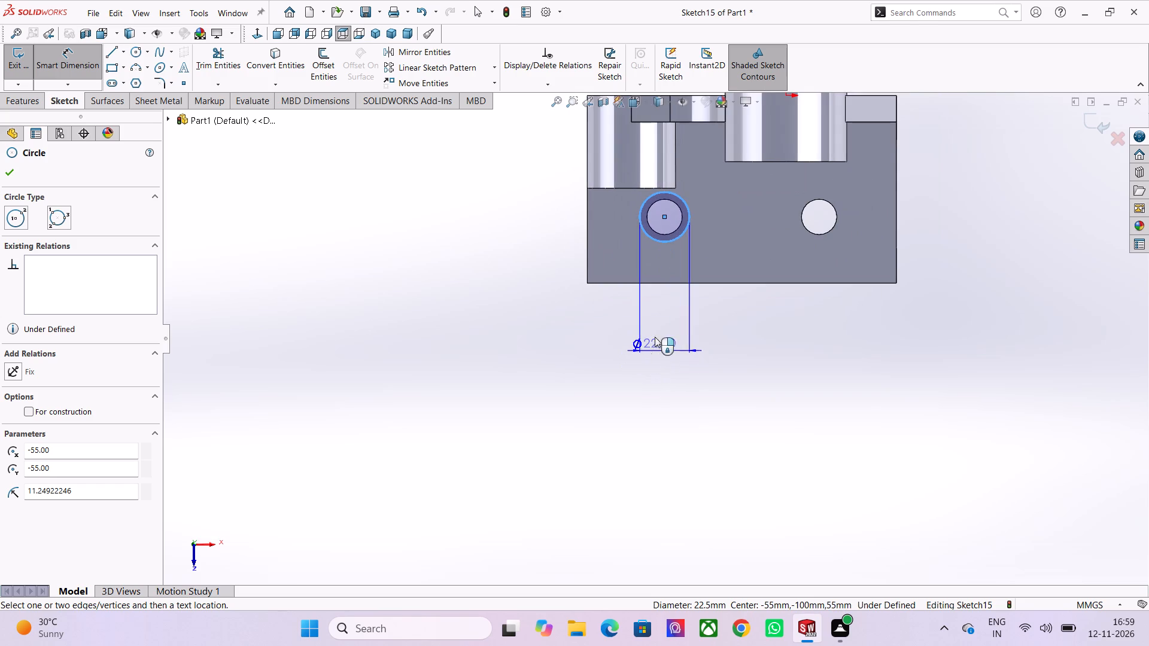
scroll(667, 327, up, 2)
scroll(667, 327, down, 2)
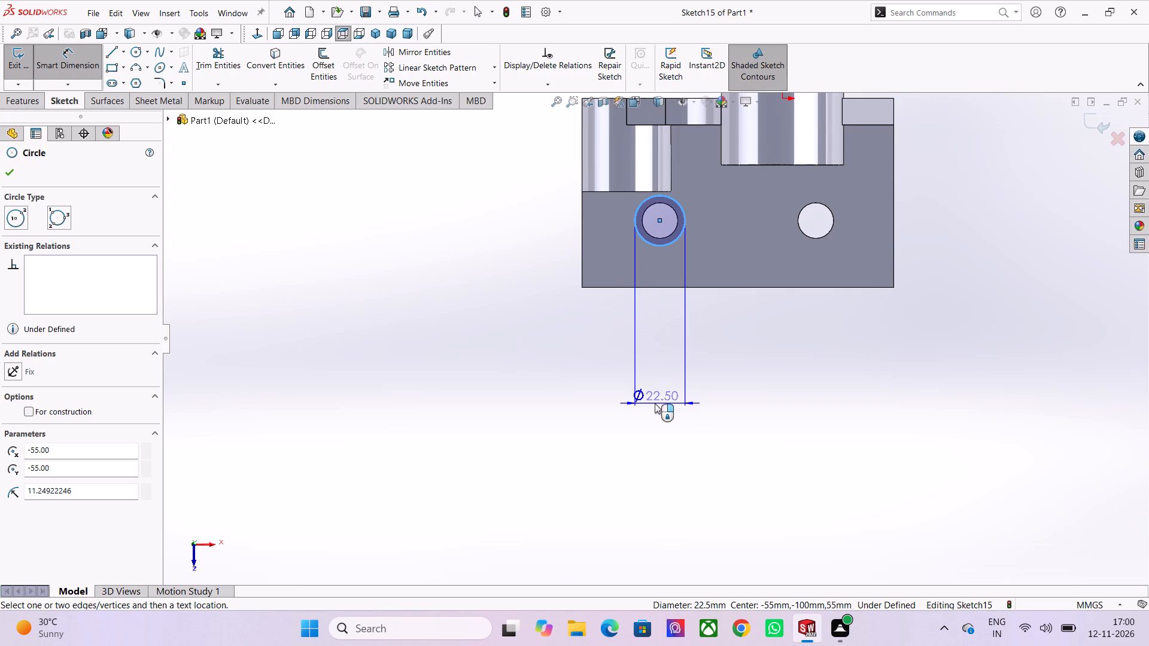
scroll(671, 403, up, 2)
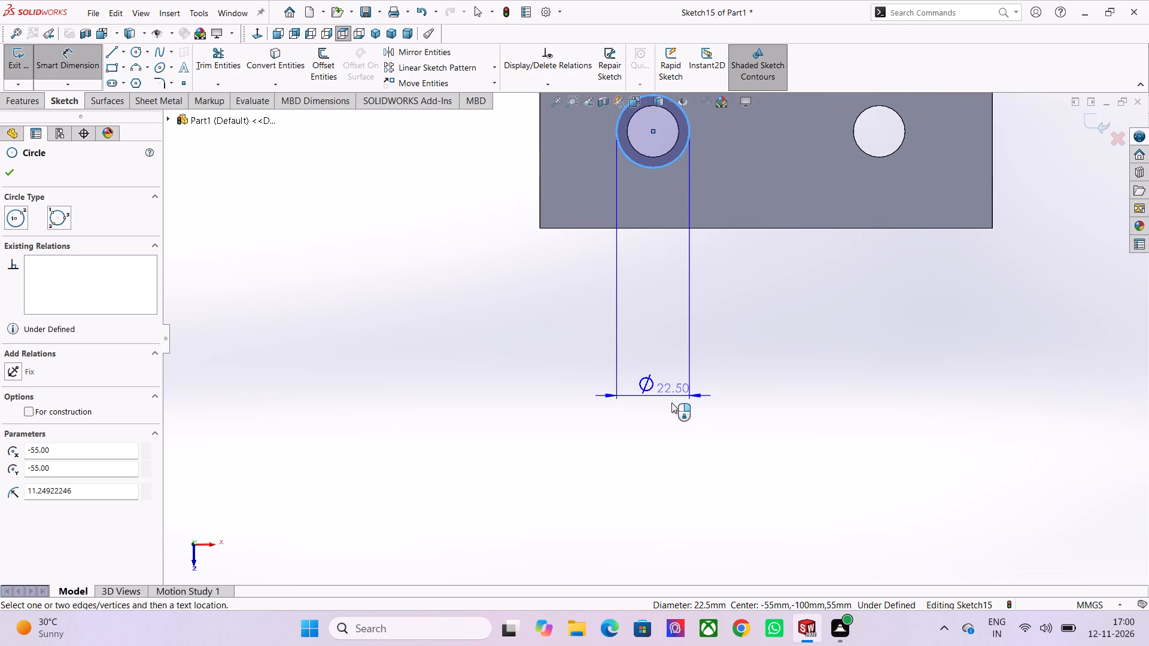
scroll(649, 304, down, 2)
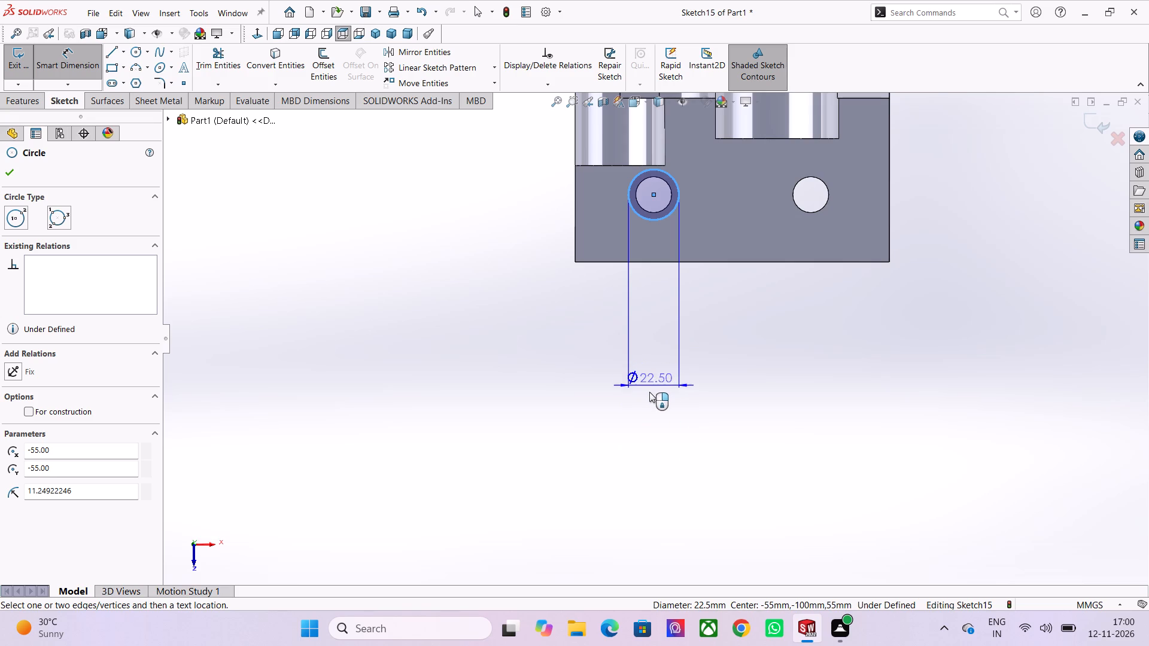
scroll(652, 394, up, 2)
scroll(654, 394, down, 3)
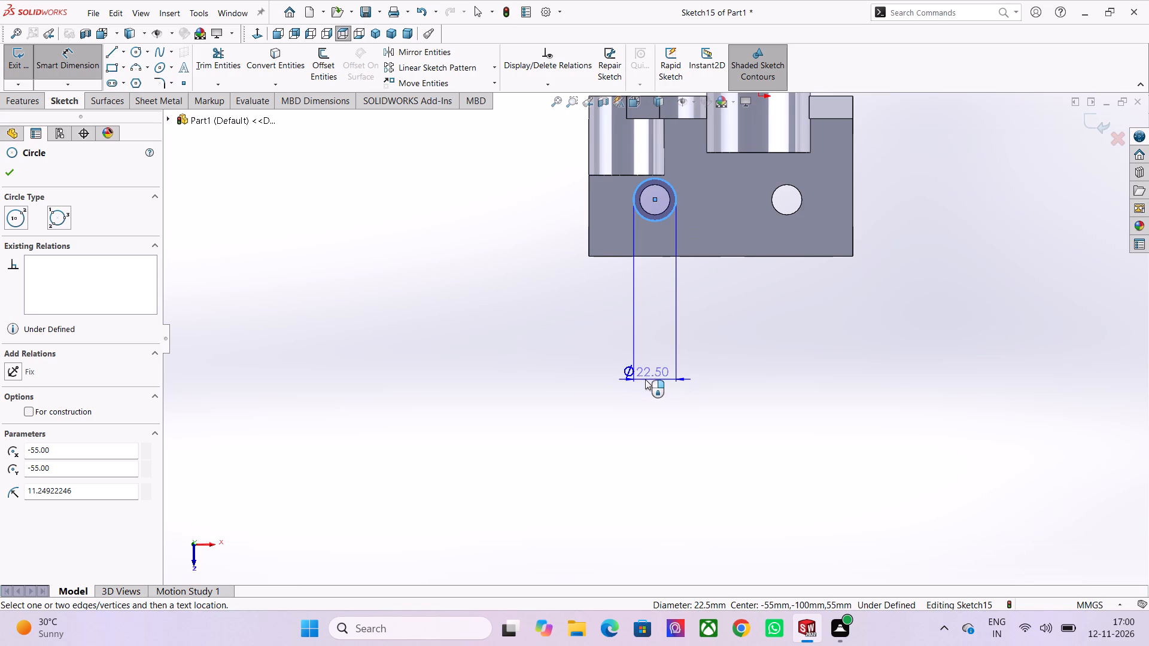
scroll(645, 379, down, 2)
scroll(645, 379, up, 2)
scroll(645, 379, down, 2)
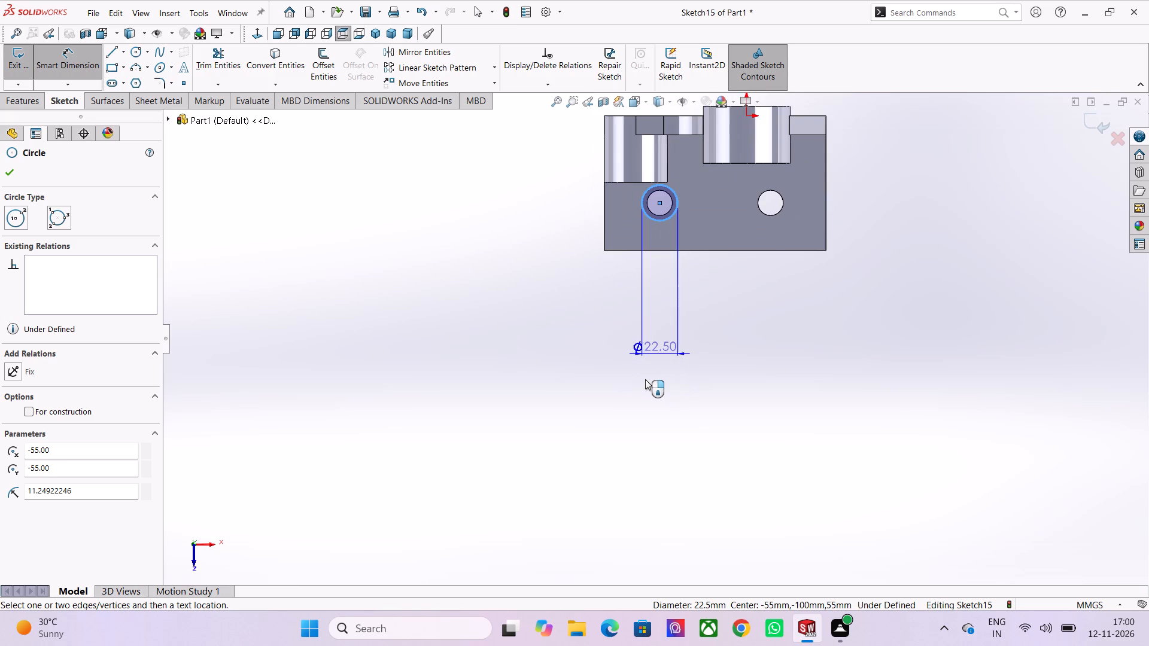
scroll(645, 379, down, 1)
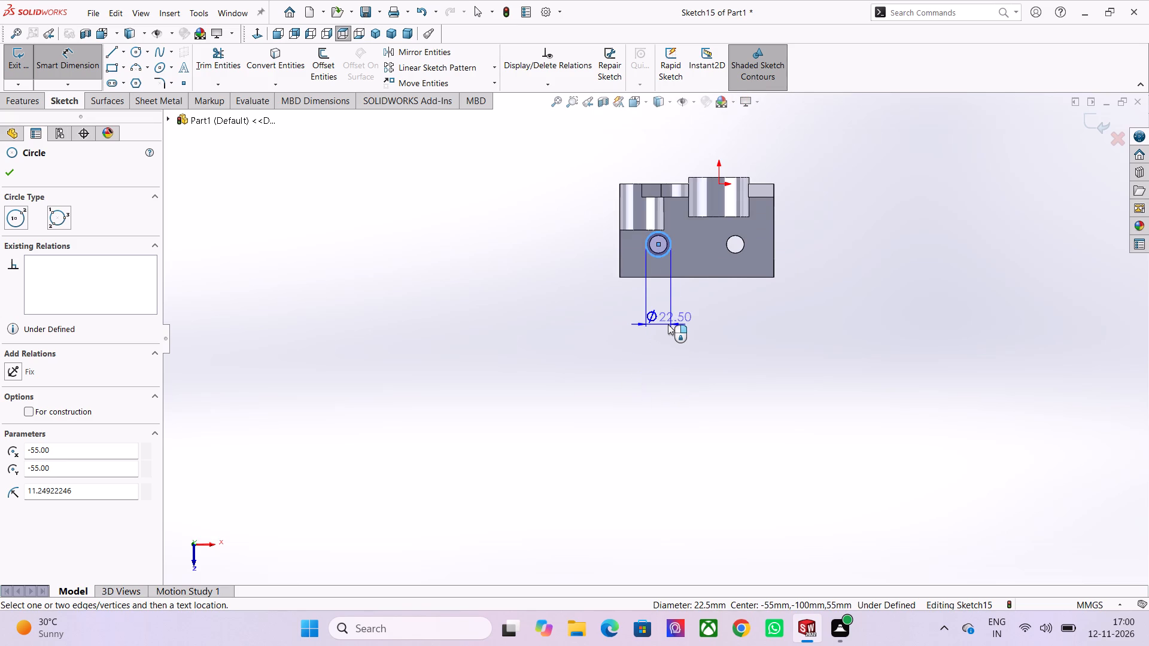
scroll(668, 324, up, 2)
scroll(660, 305, down, 2)
scroll(659, 299, up, 1)
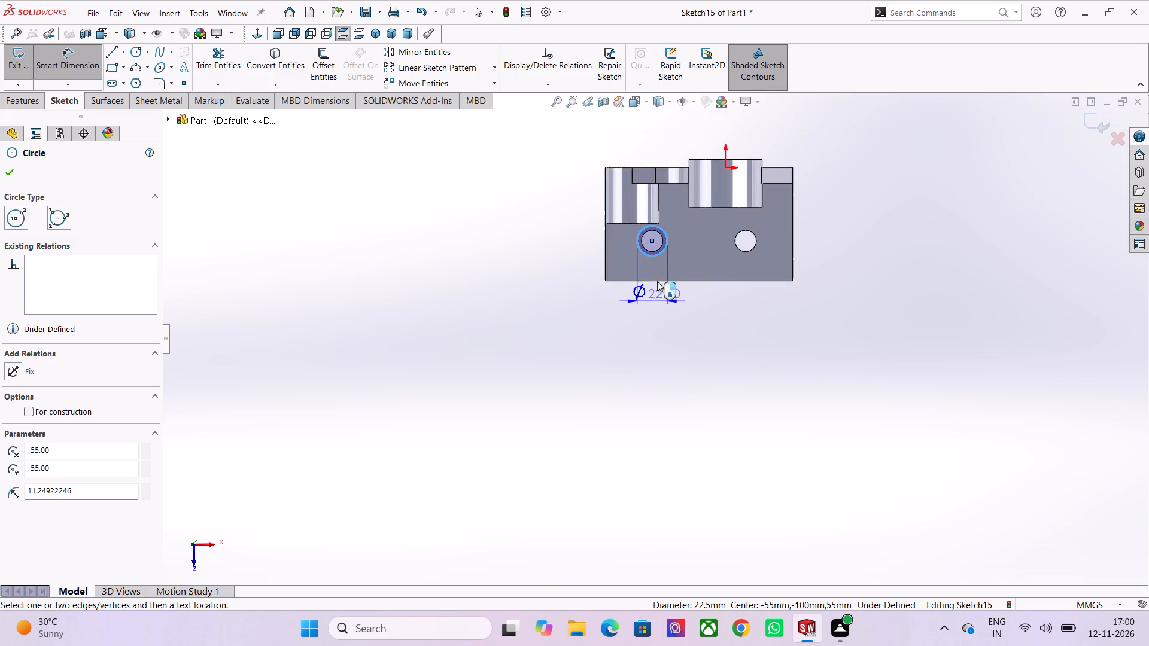
scroll(657, 278, down, 1)
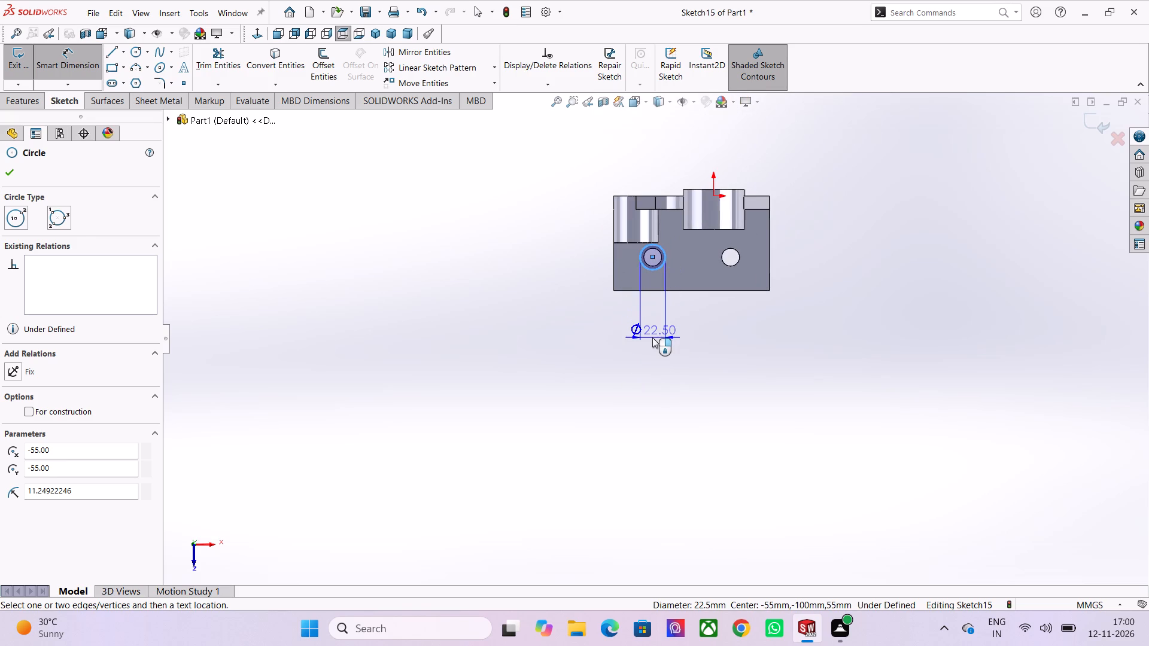
click(652, 337)
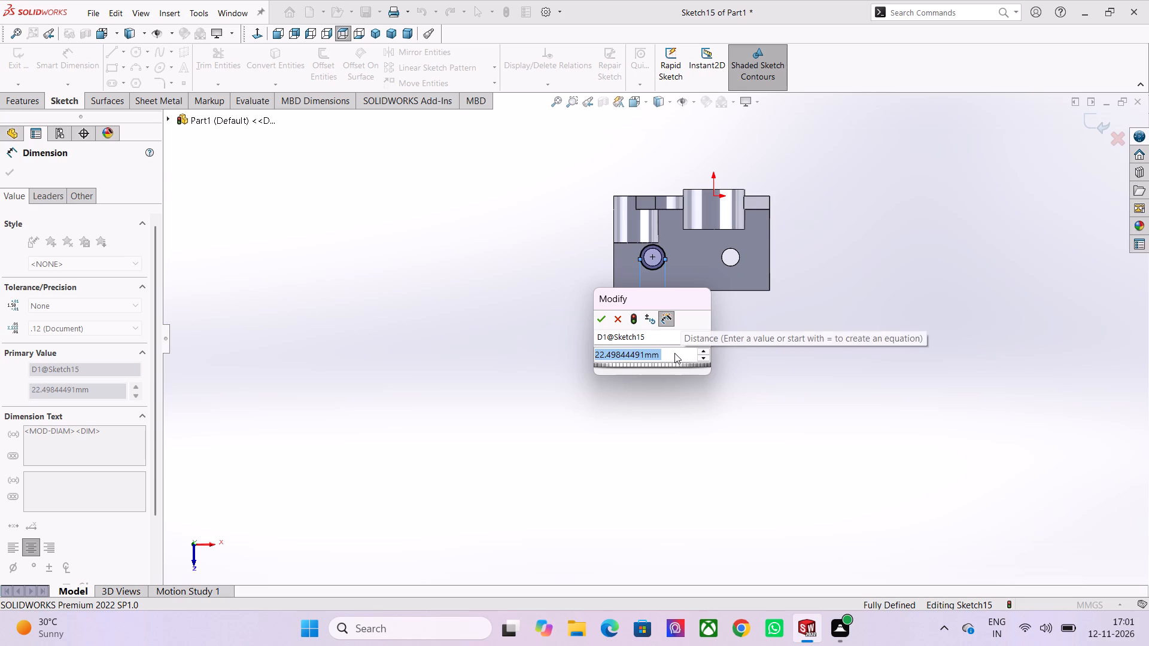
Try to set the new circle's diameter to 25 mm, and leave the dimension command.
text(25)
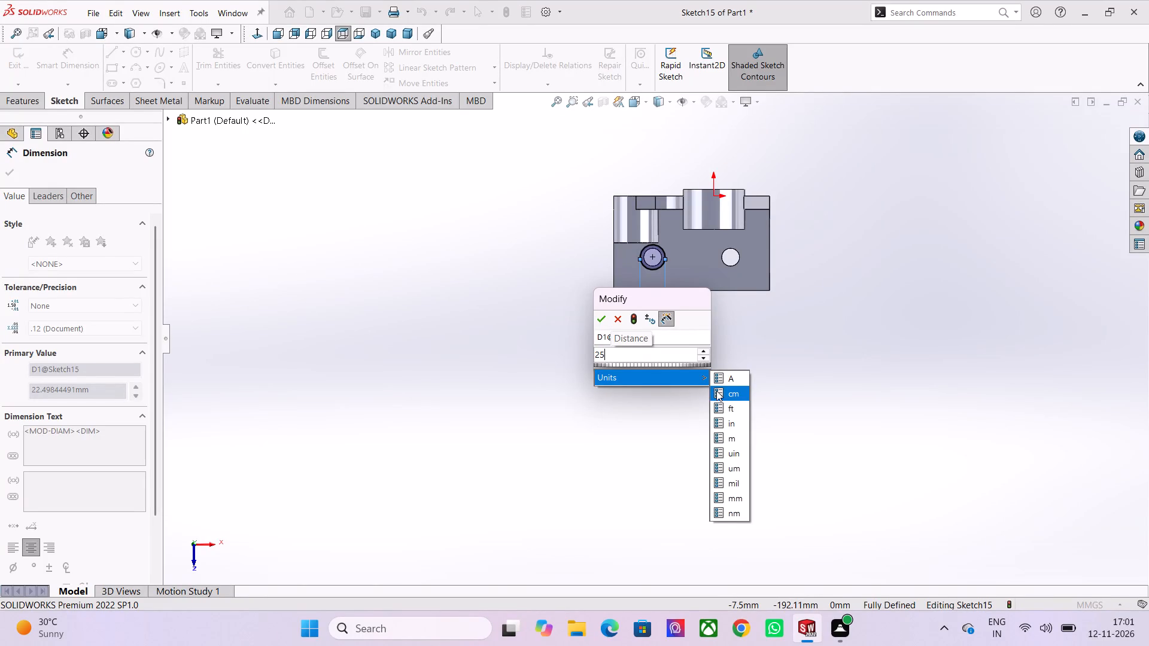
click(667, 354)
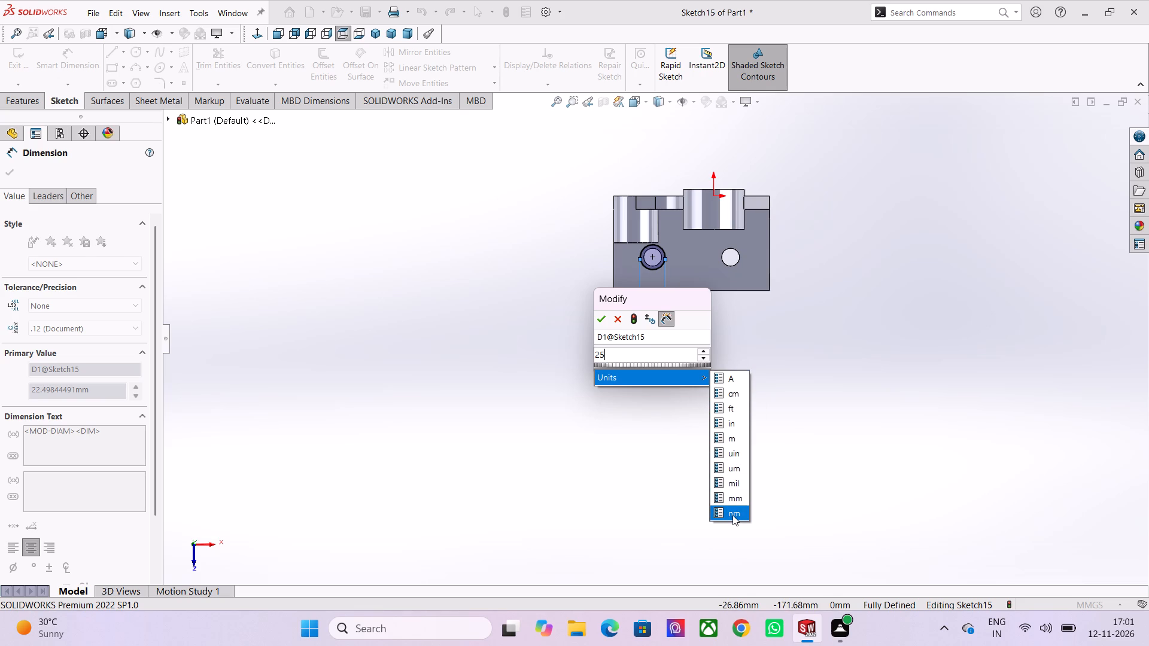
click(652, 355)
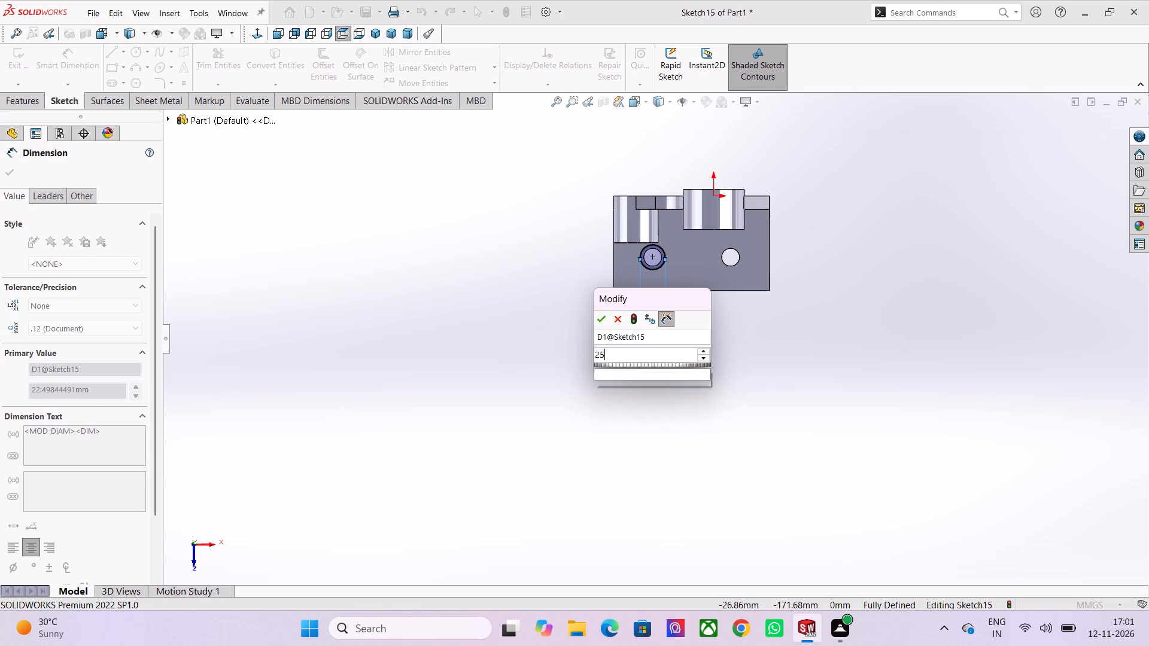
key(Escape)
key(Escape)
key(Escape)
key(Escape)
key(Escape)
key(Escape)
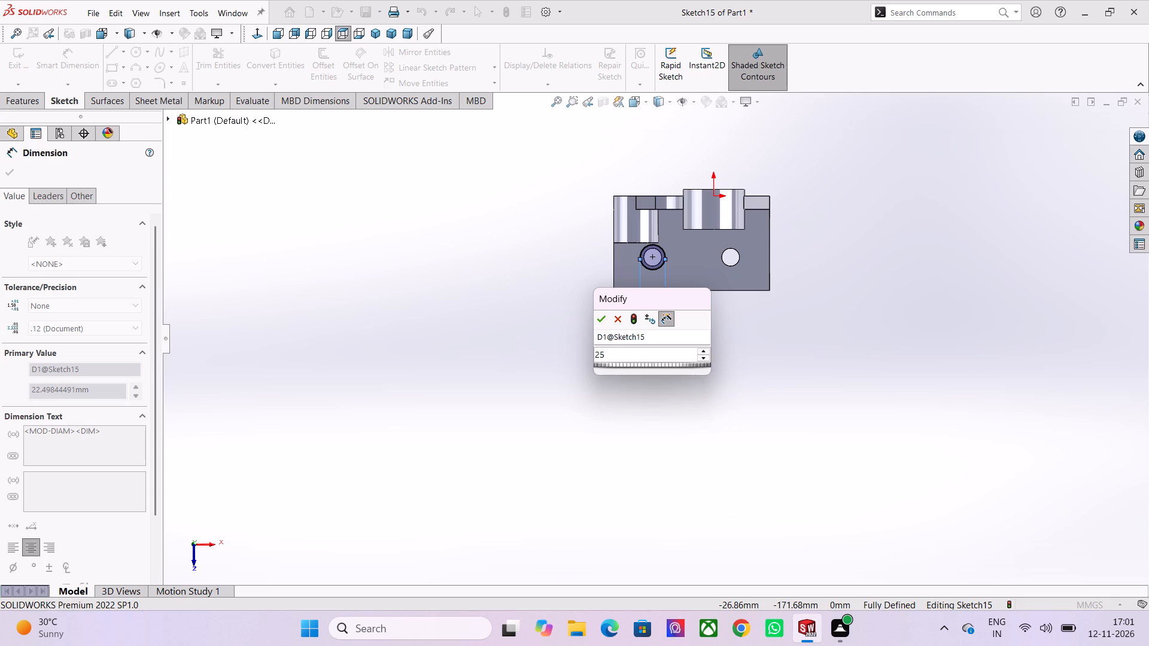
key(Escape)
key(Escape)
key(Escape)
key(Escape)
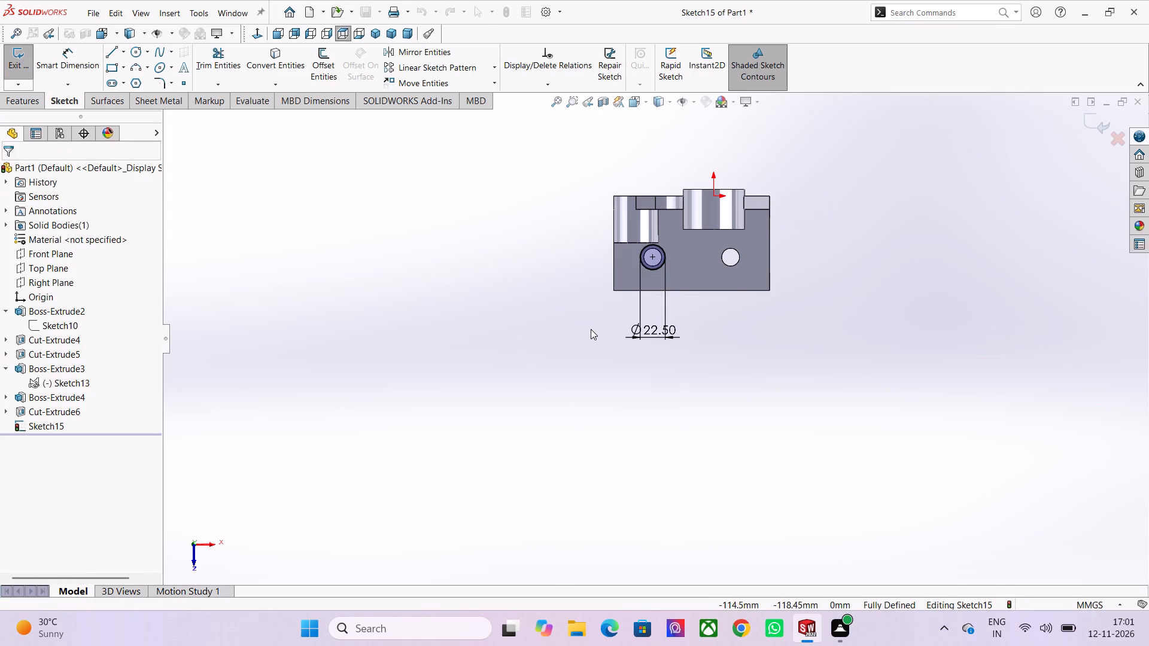
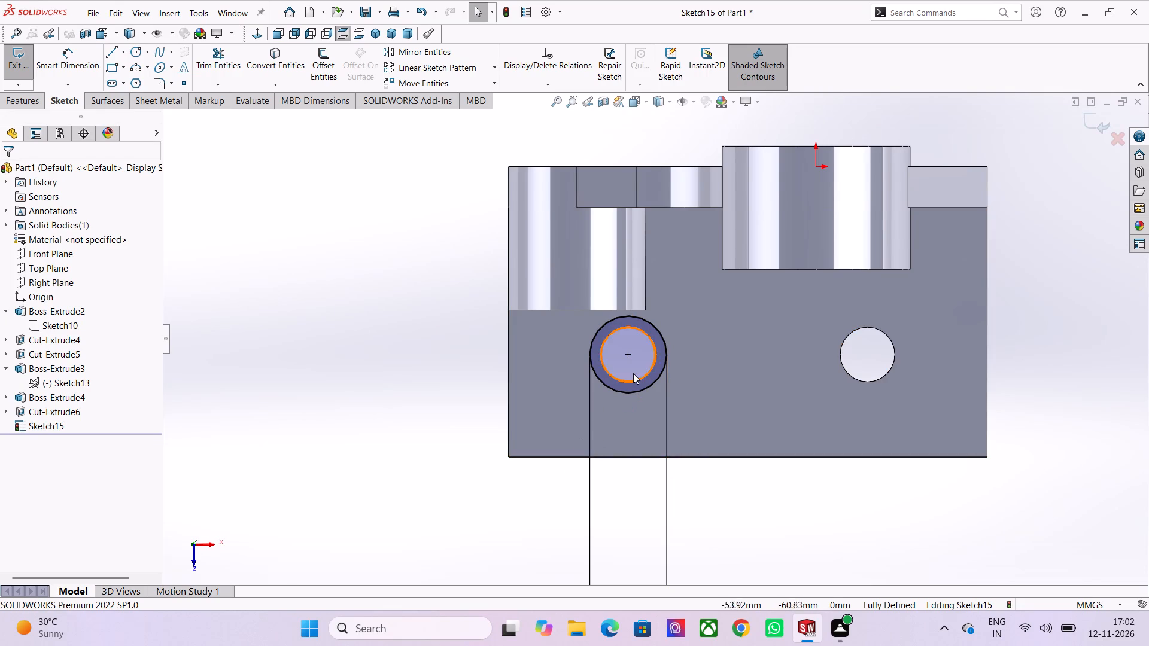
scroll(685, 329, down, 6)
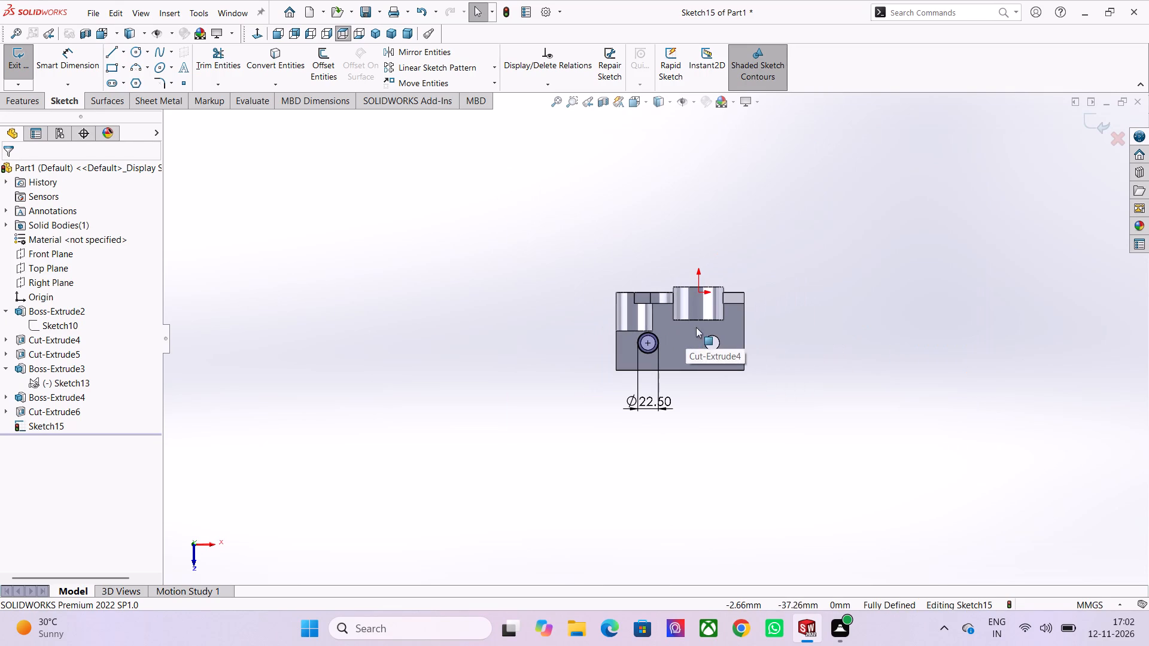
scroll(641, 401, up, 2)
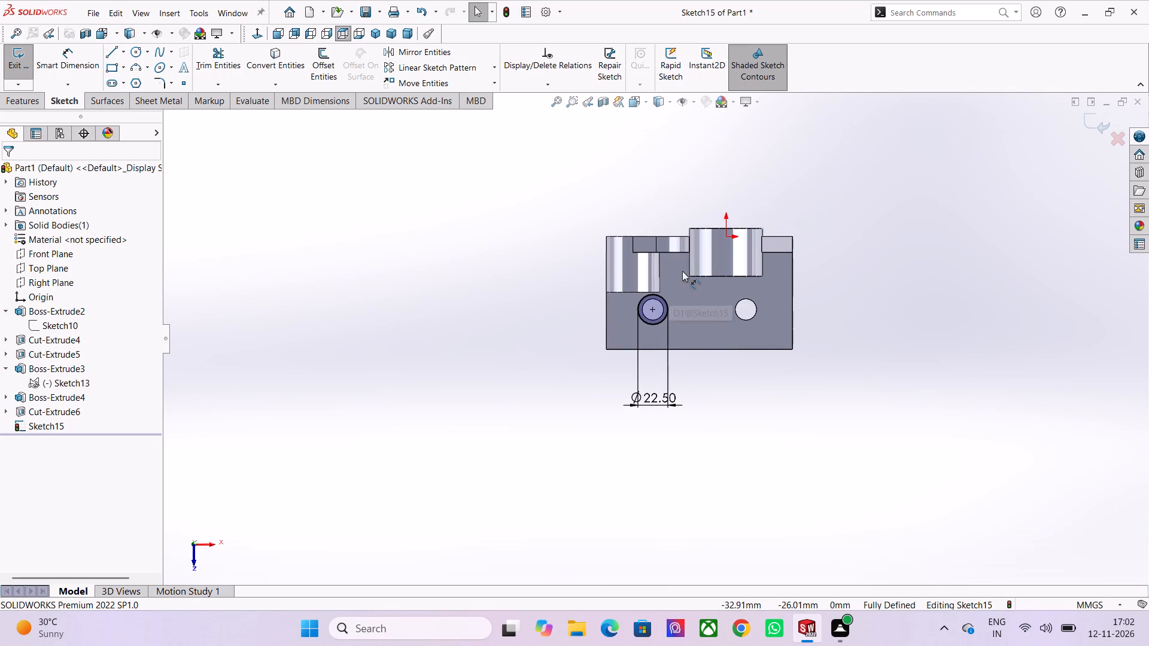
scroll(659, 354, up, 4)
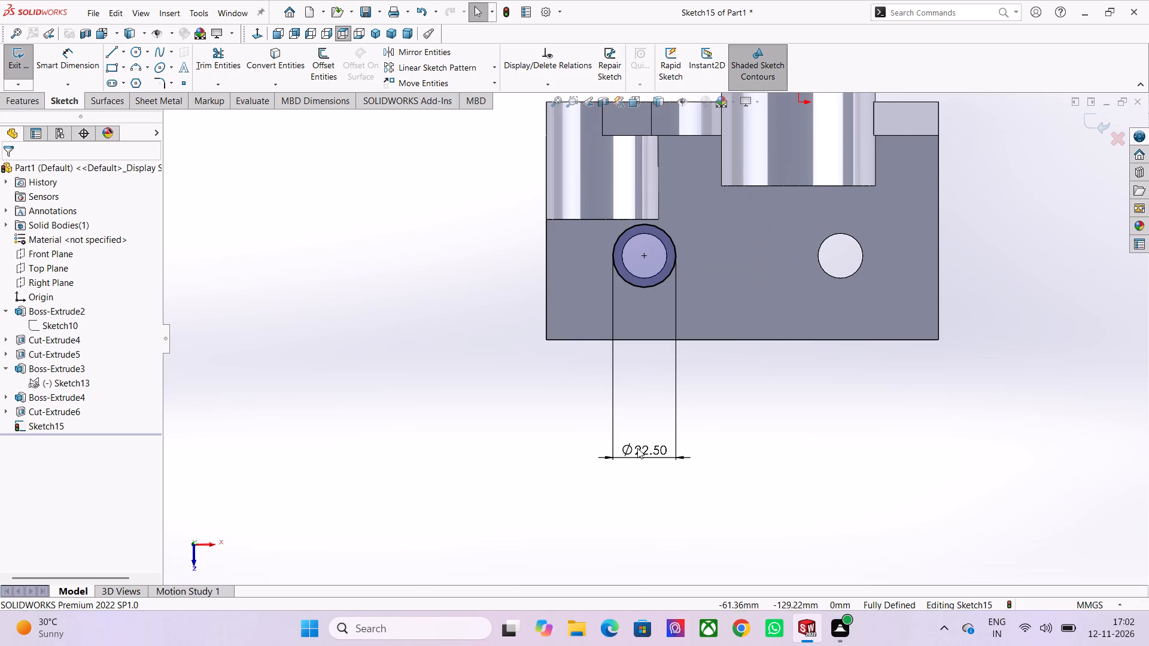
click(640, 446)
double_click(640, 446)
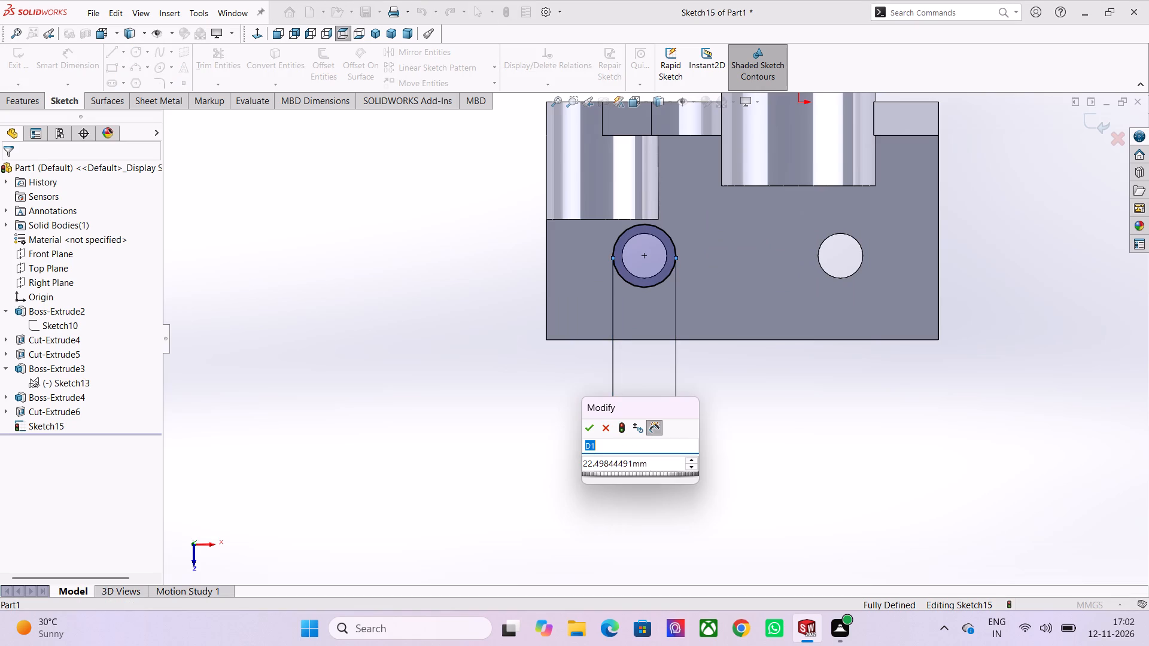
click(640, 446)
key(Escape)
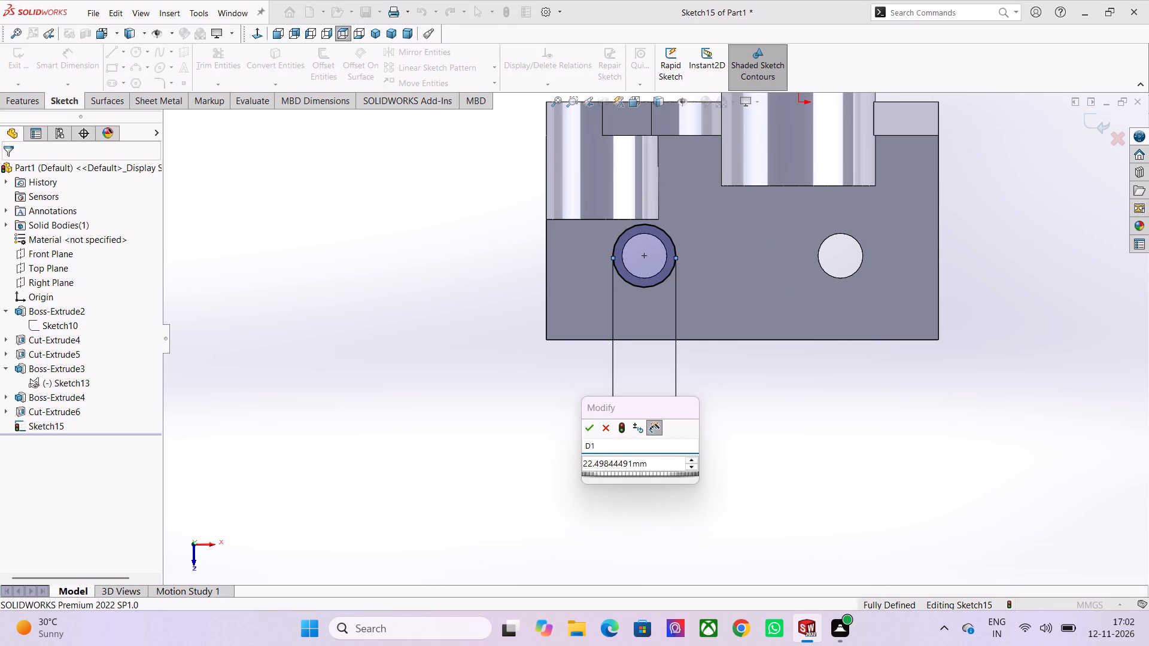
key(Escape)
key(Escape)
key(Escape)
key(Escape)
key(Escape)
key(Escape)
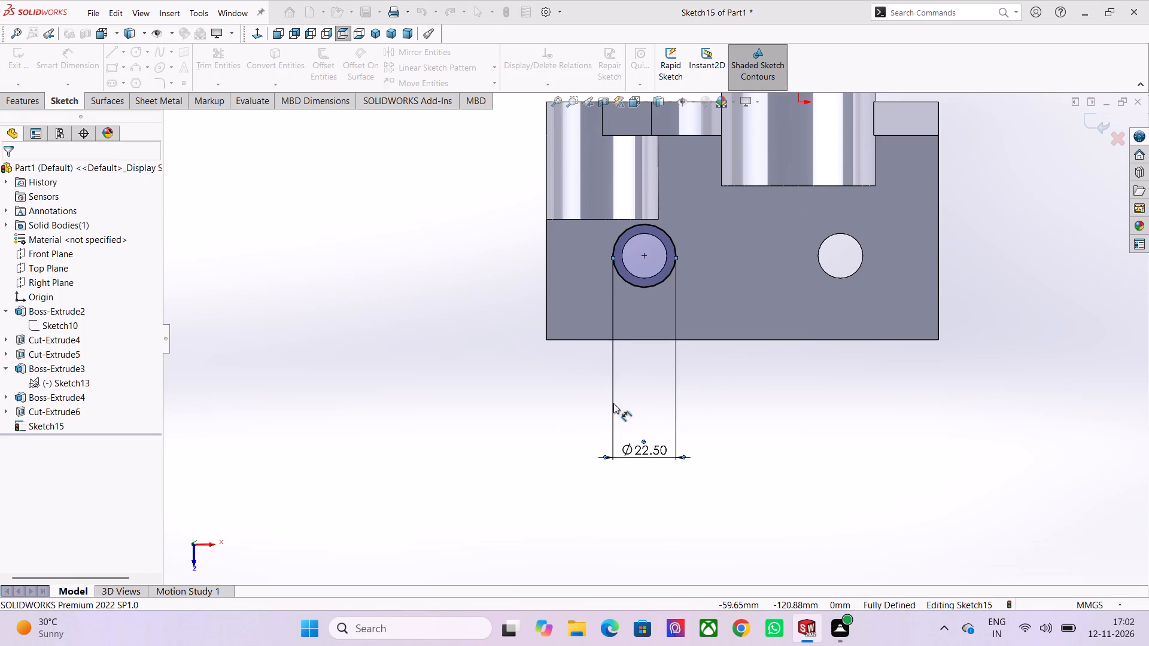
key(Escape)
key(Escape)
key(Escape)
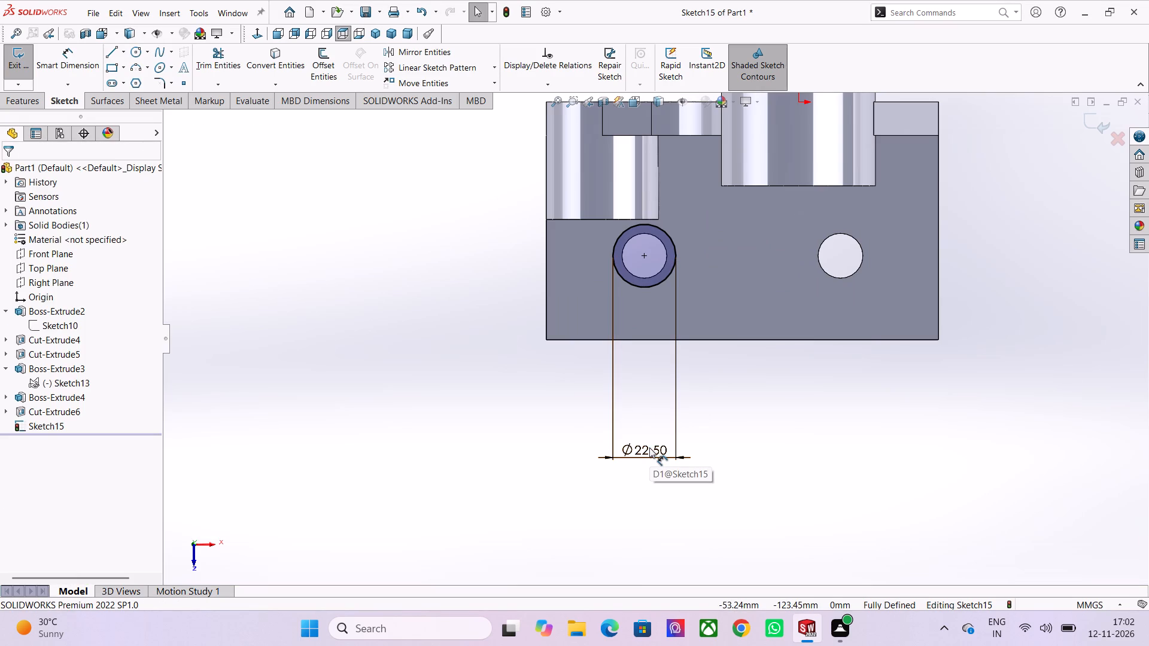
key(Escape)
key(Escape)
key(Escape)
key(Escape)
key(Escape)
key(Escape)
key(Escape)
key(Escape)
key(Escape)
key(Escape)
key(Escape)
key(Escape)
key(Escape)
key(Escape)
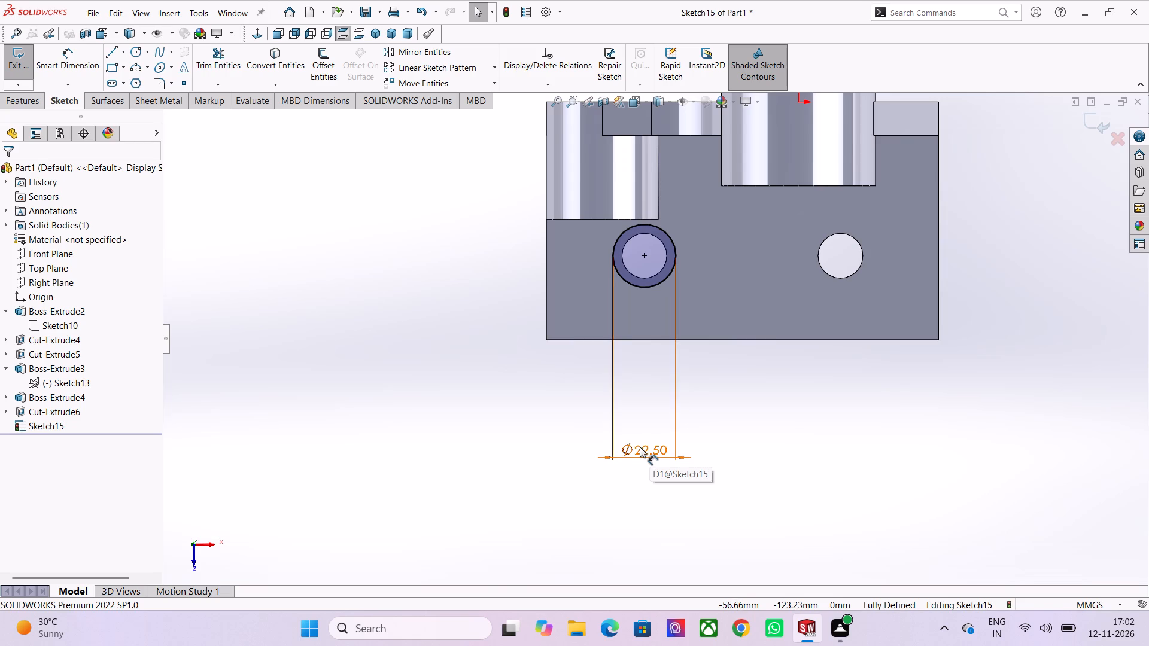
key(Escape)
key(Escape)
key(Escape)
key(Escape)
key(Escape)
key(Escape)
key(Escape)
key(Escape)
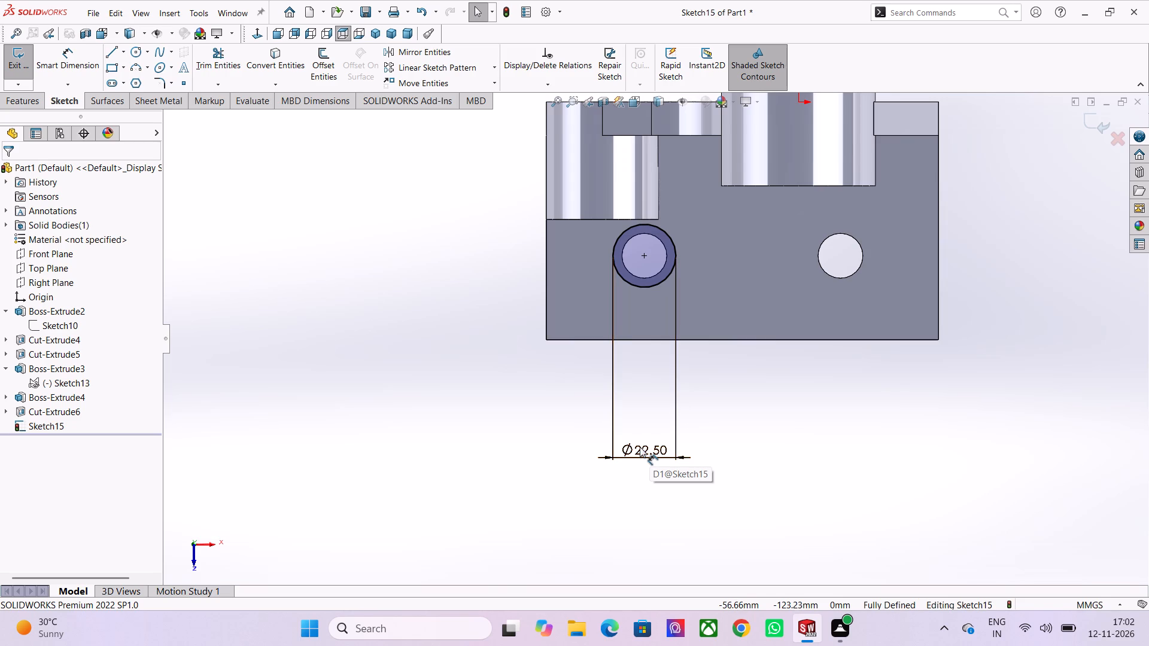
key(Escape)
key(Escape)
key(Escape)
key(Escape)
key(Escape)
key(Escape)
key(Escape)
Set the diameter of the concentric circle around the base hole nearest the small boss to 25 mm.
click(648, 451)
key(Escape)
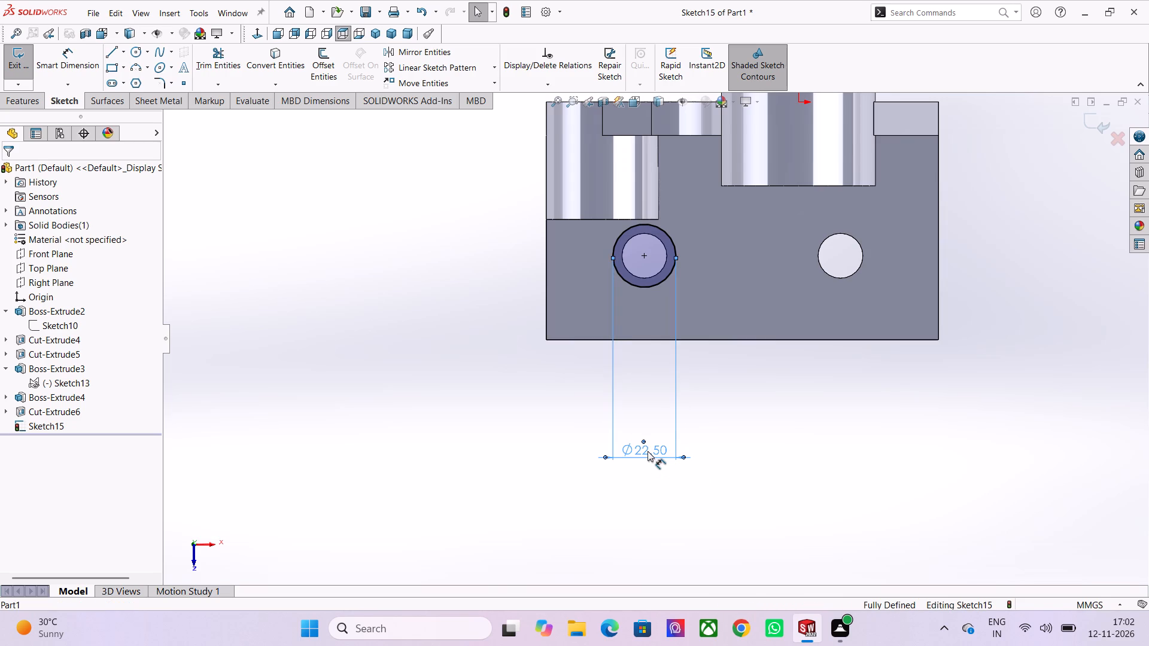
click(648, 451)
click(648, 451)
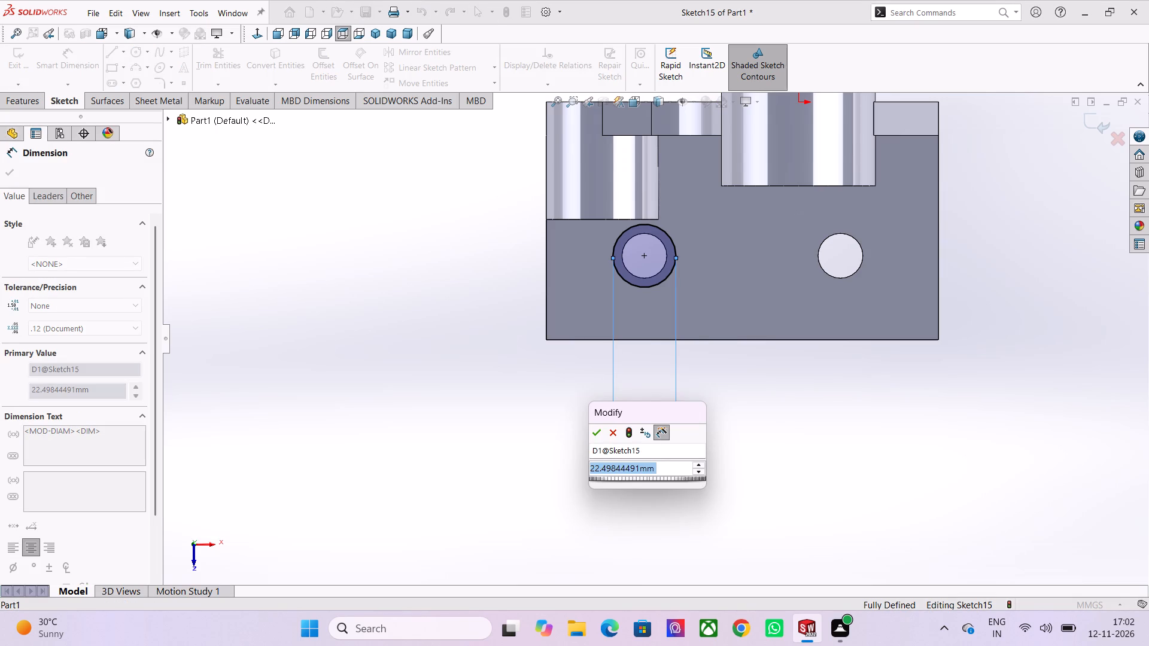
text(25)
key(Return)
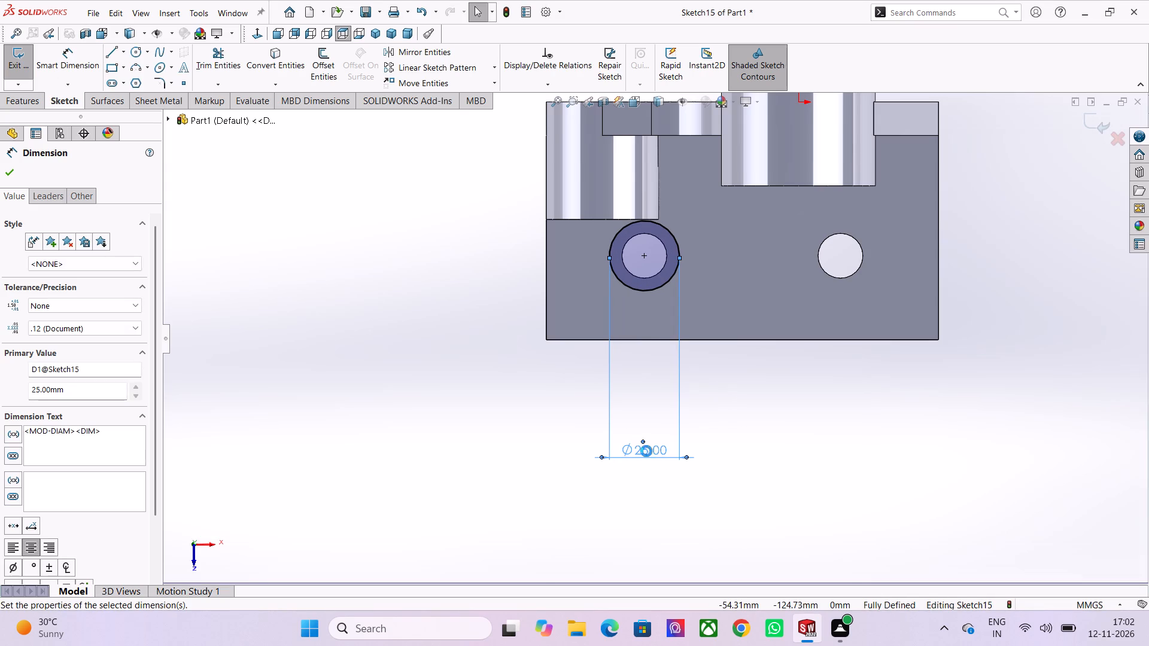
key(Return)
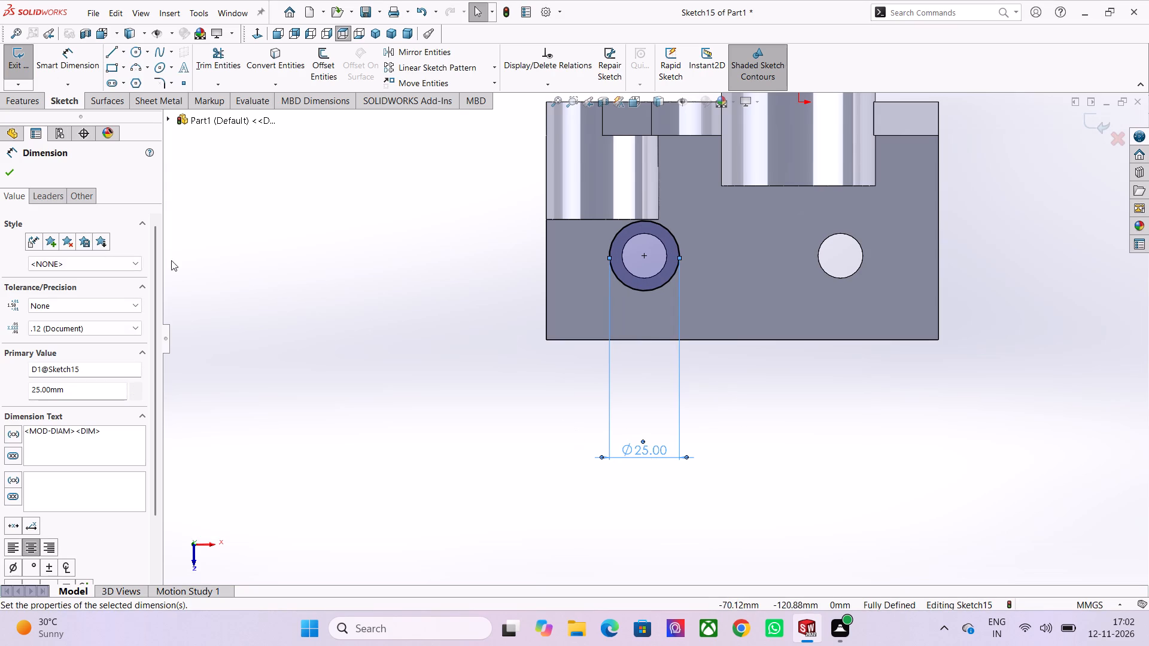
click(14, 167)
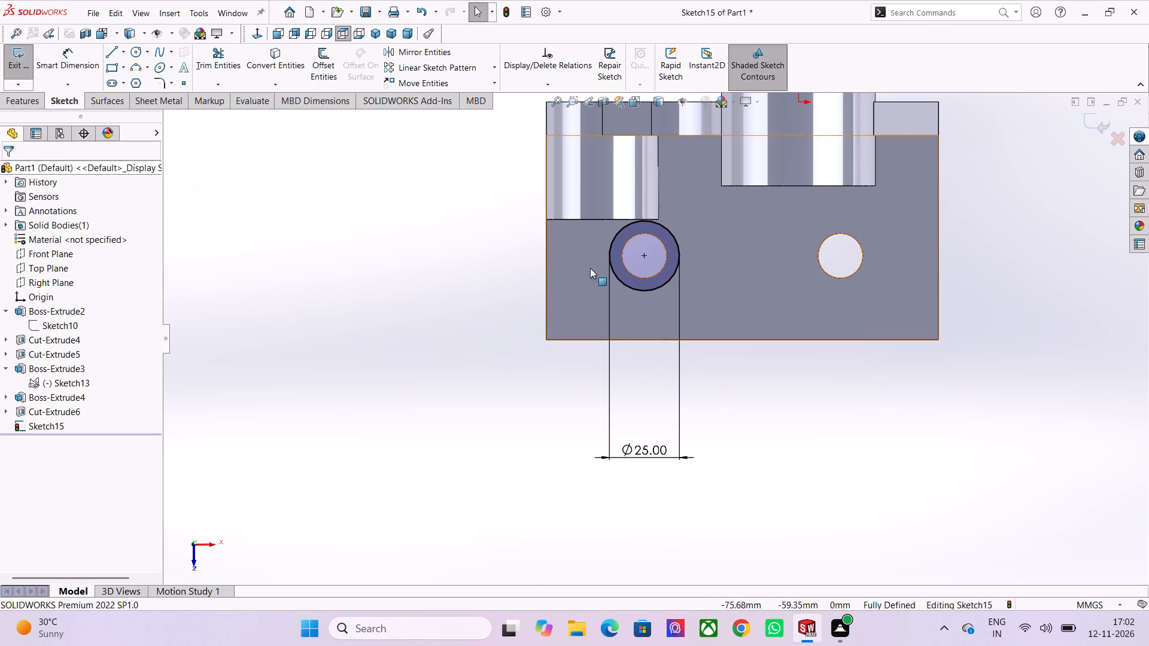
Undo the diameter edit, the diameter dimension and the concentric circle around the base hole, leaving the sketch empty.
scroll(640, 250, up, 1)
scroll(646, 252, down, 2)
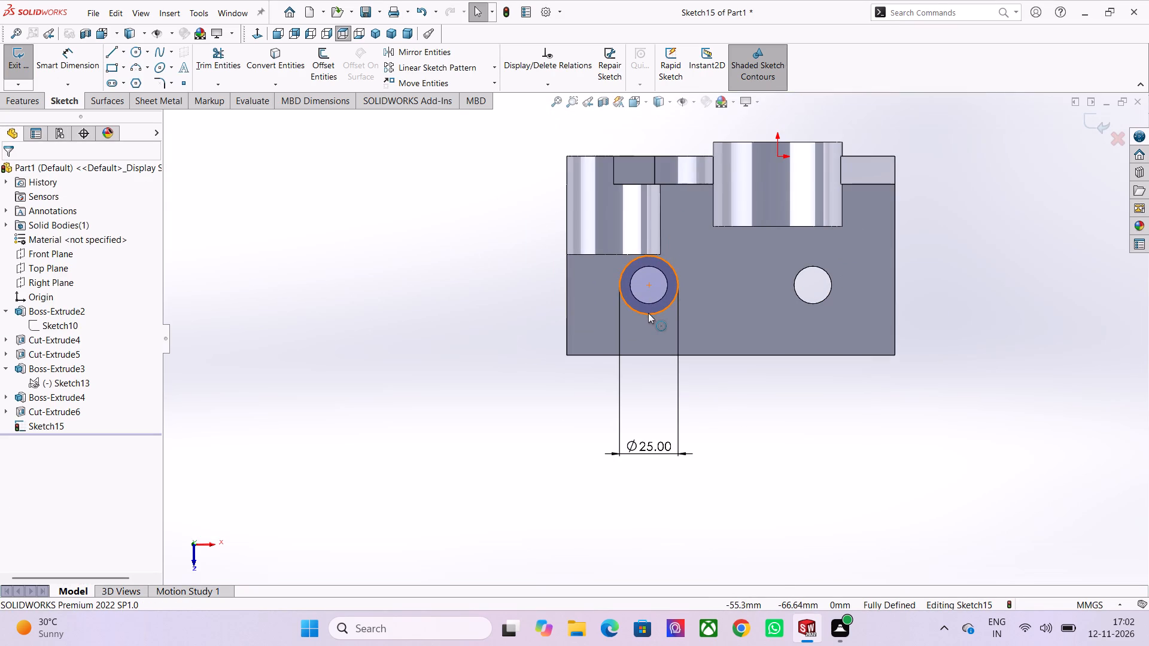
key(ctrl+z)
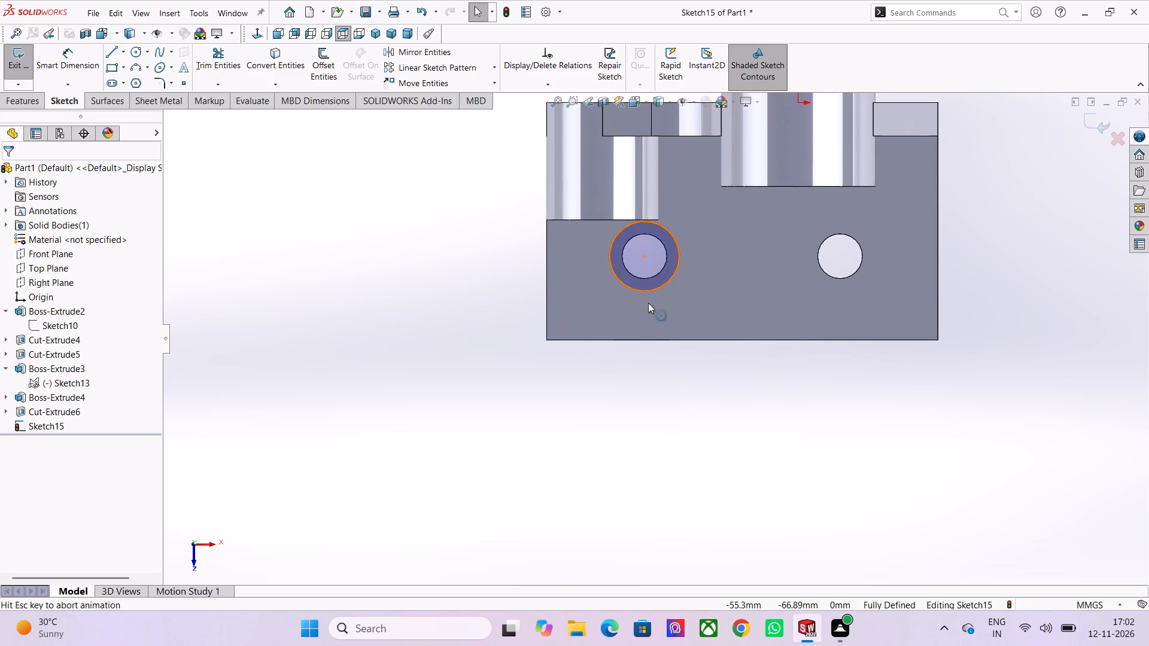
key(ctrl+z)
key(ctrl+z)
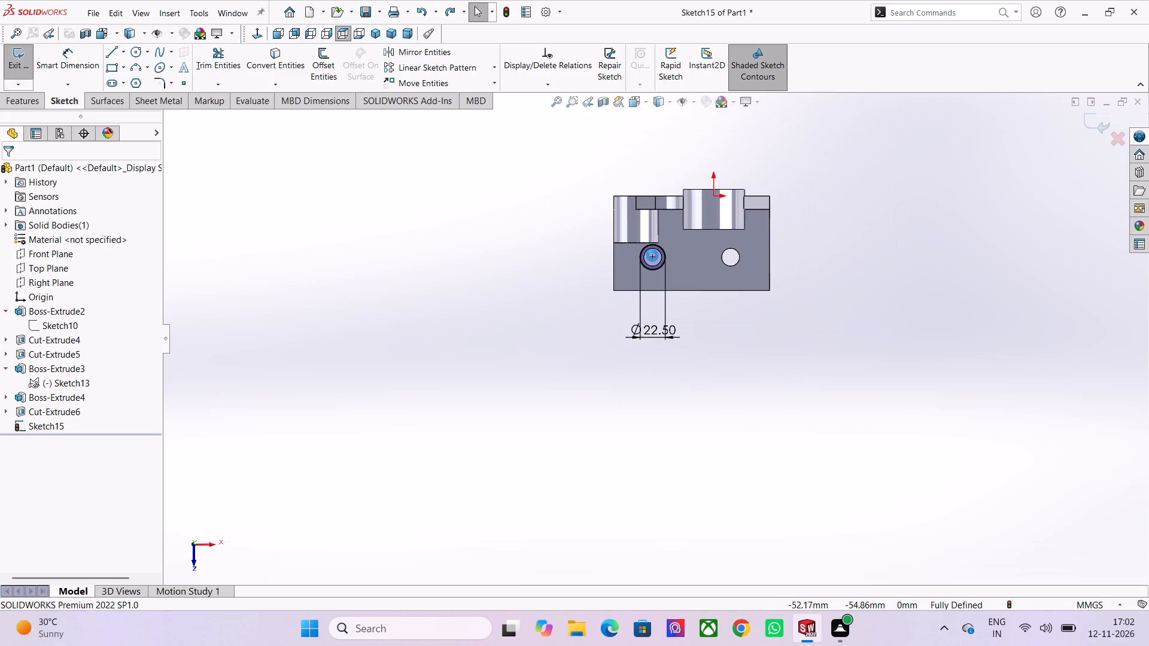
key(ctrl+z)
ctrl+scroll(664, 241, up, 4)
key(ctrl+z)
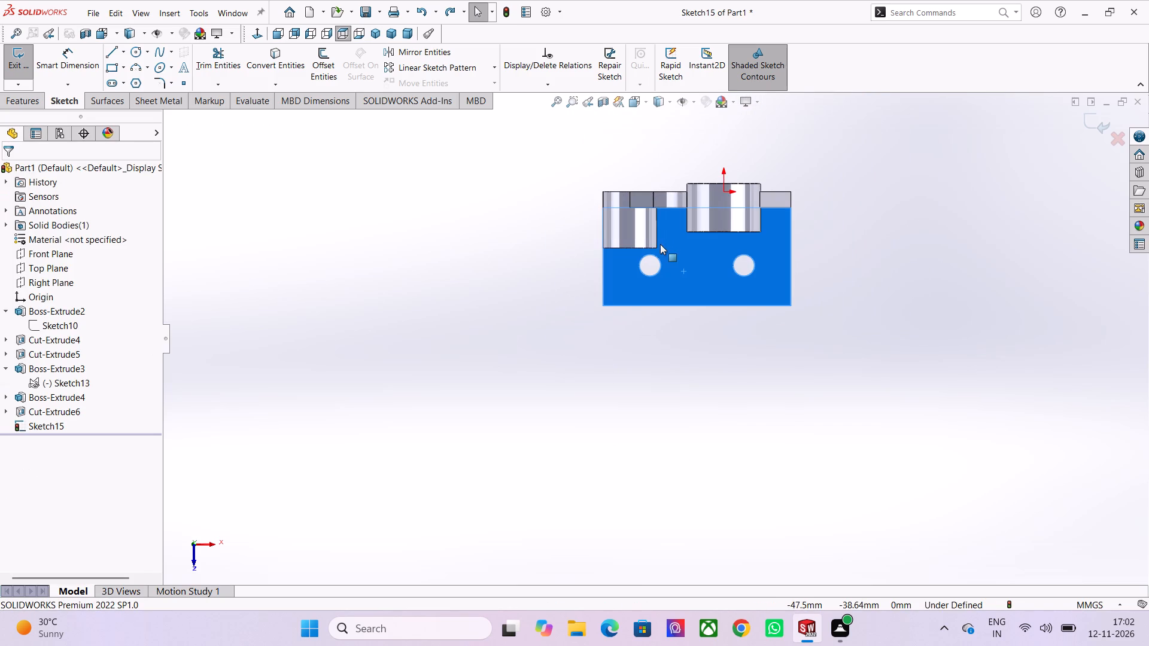
key(Escape)
key(Escape)
key(Escape)
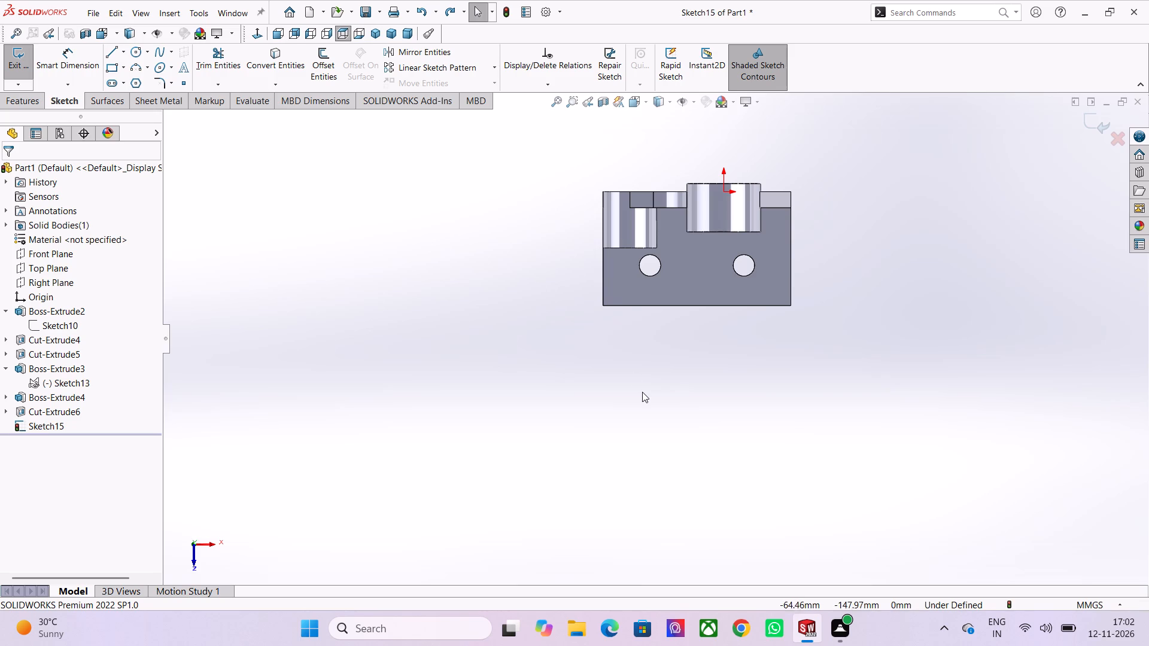
Apply the polished steel appearance from the Metal > Steel collection to the whole part.
middle_drag(642, 392, 523, 214)
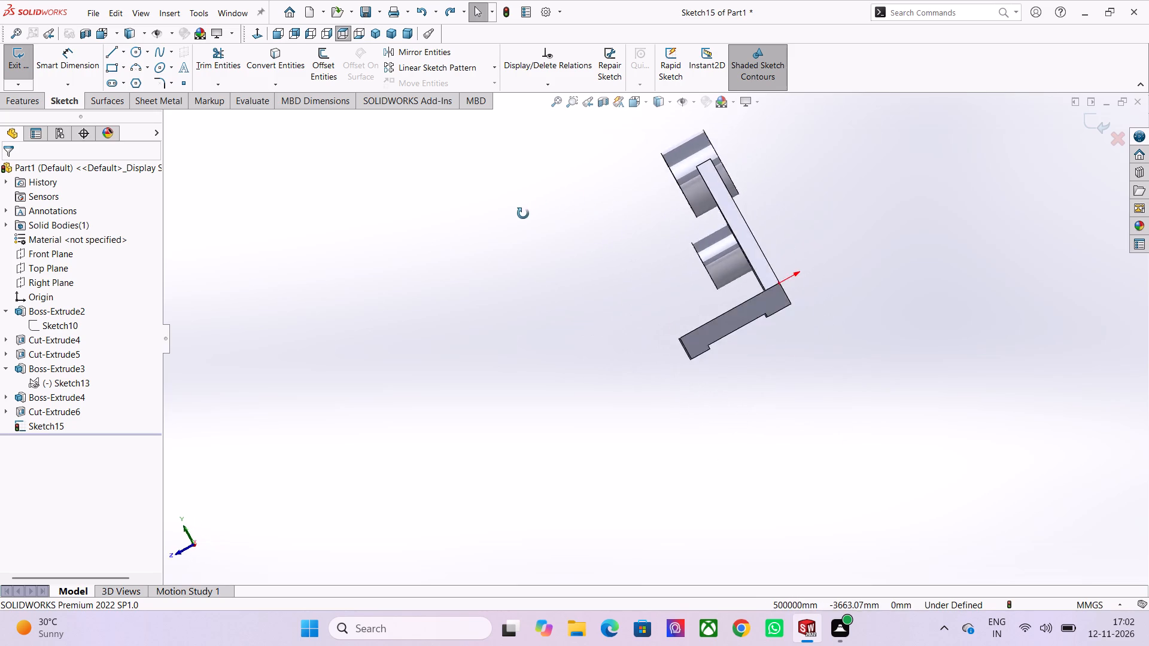
middle_drag(523, 214, 769, 271)
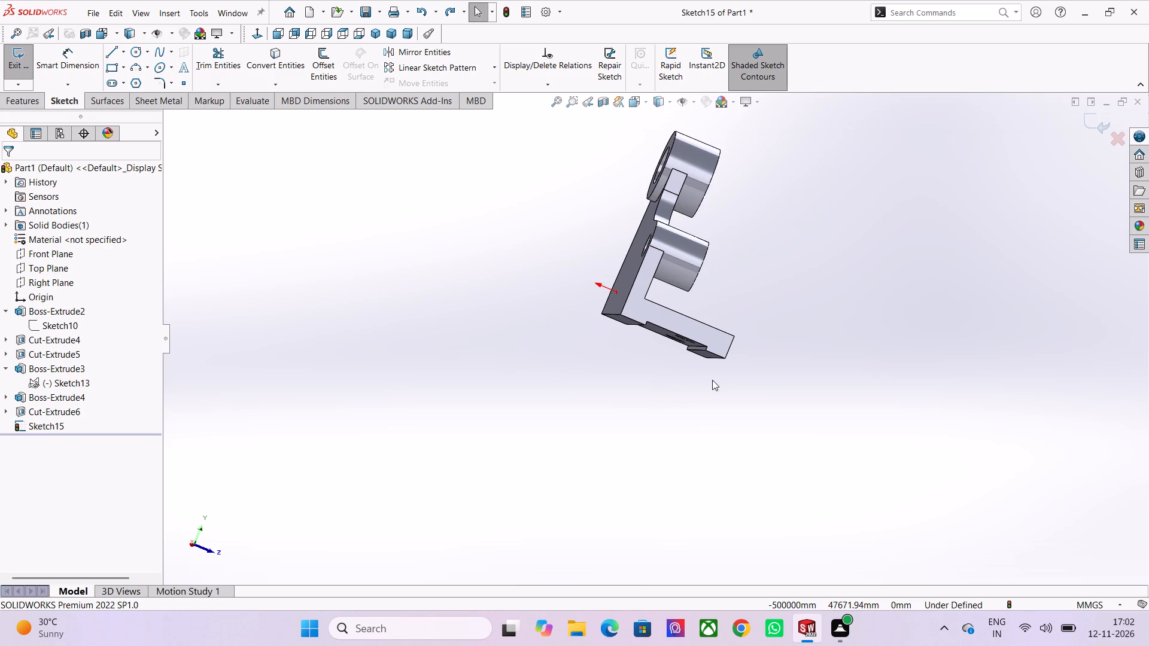
middle_drag(716, 393, 653, 385)
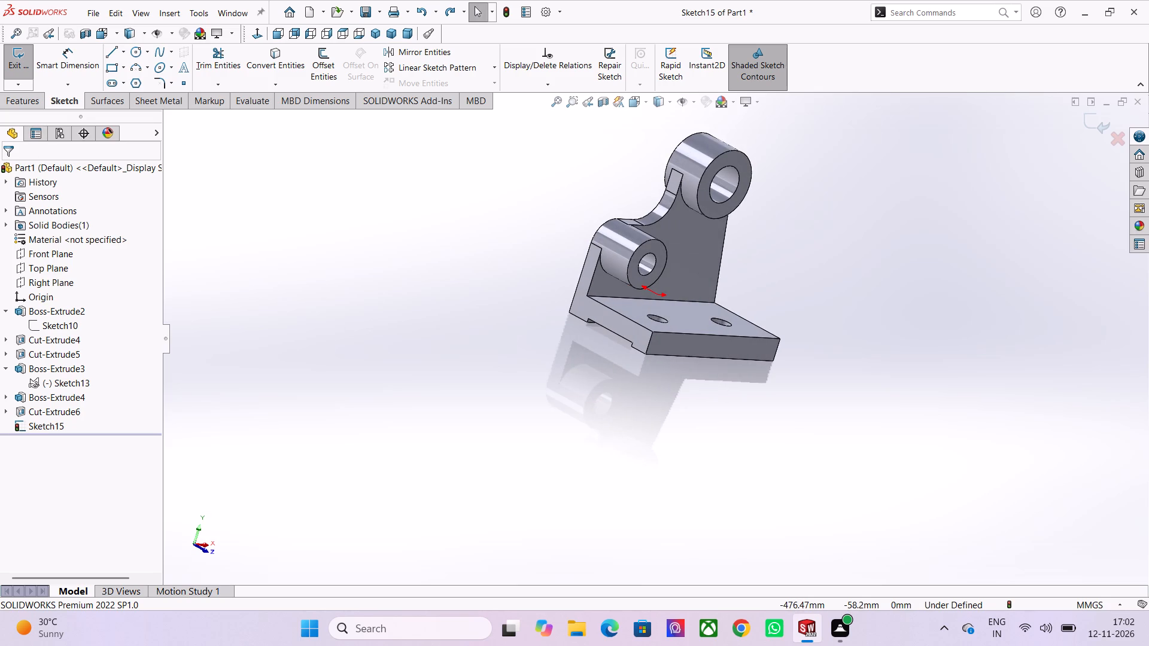
click(67, 163)
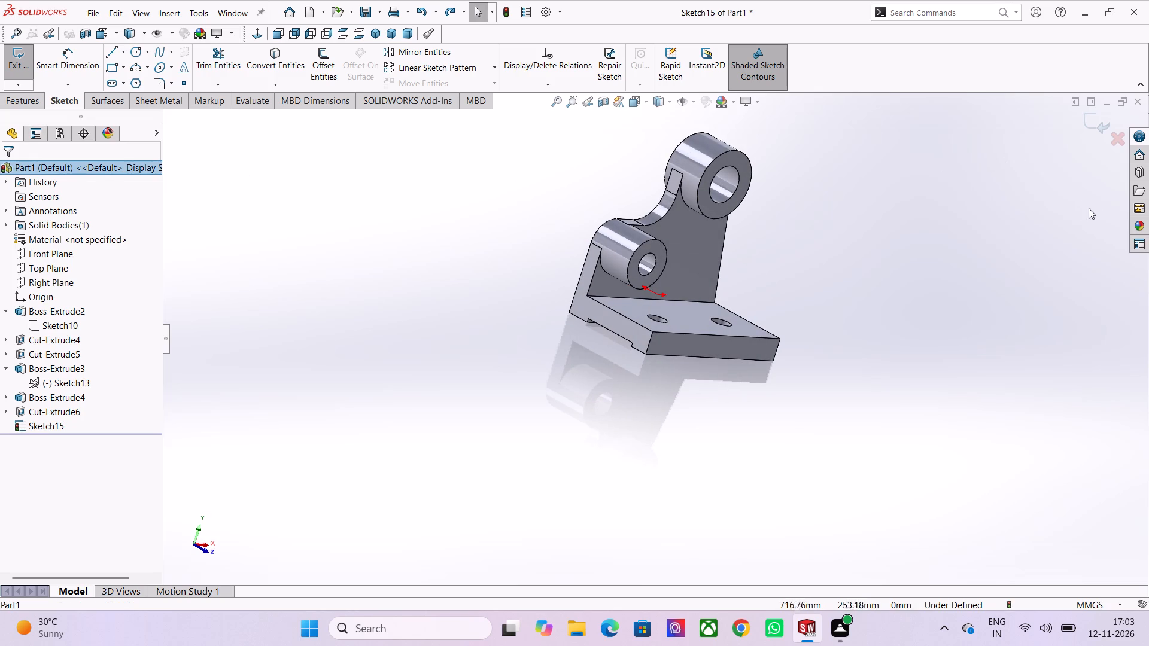
click(1135, 223)
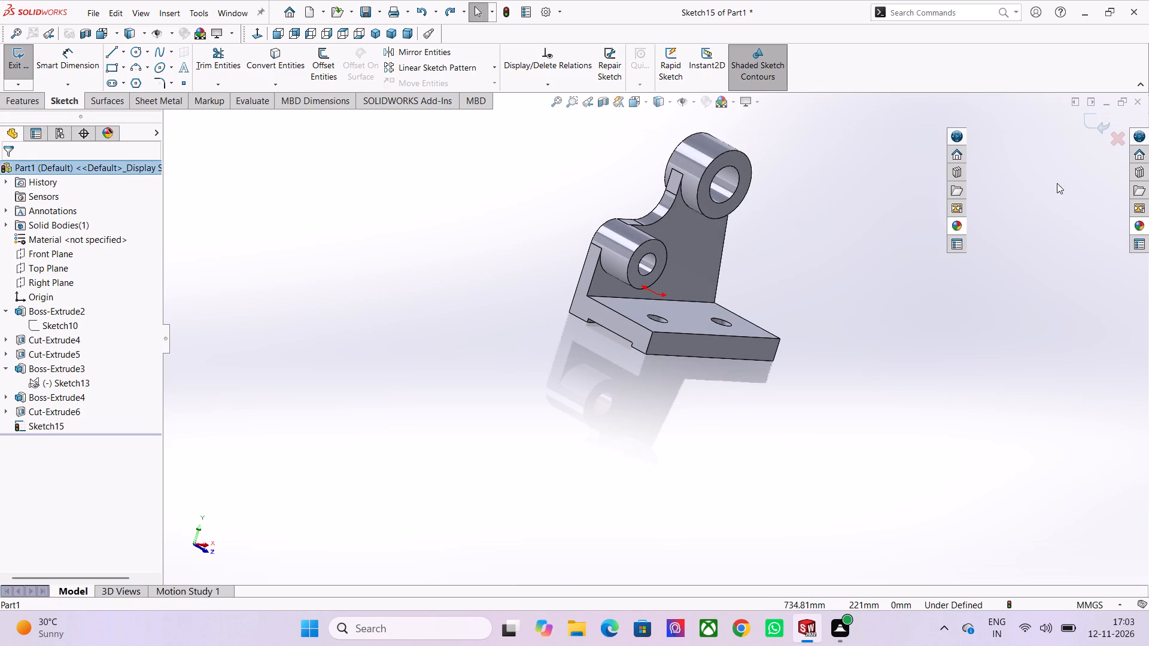
click(975, 144)
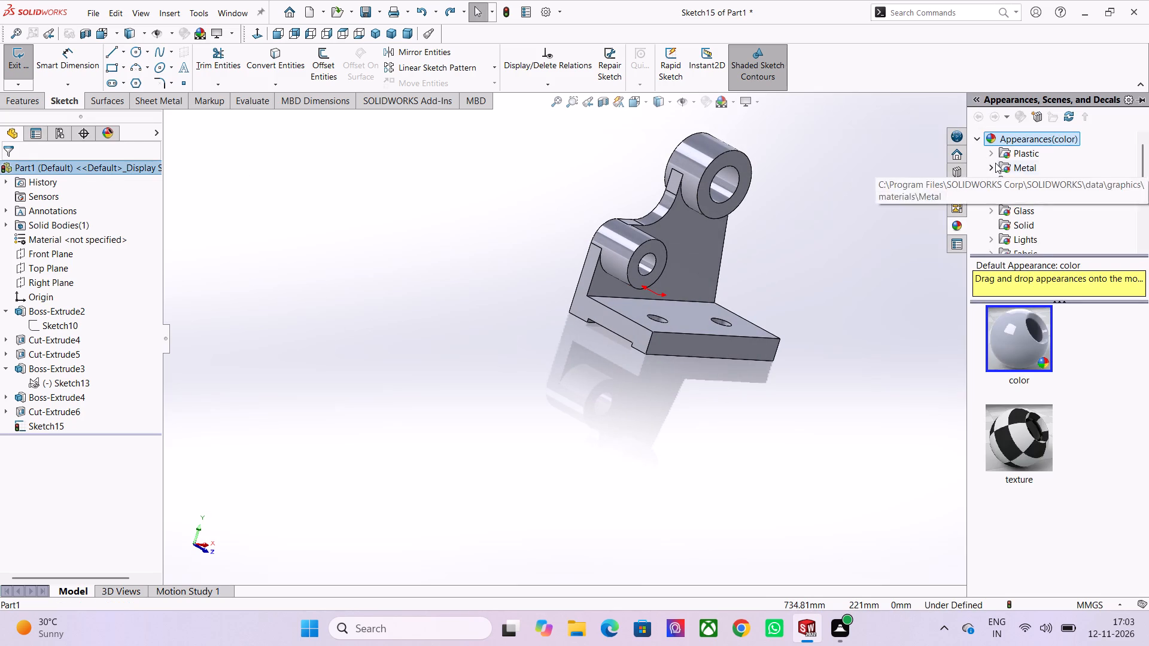
click(995, 163)
click(1037, 157)
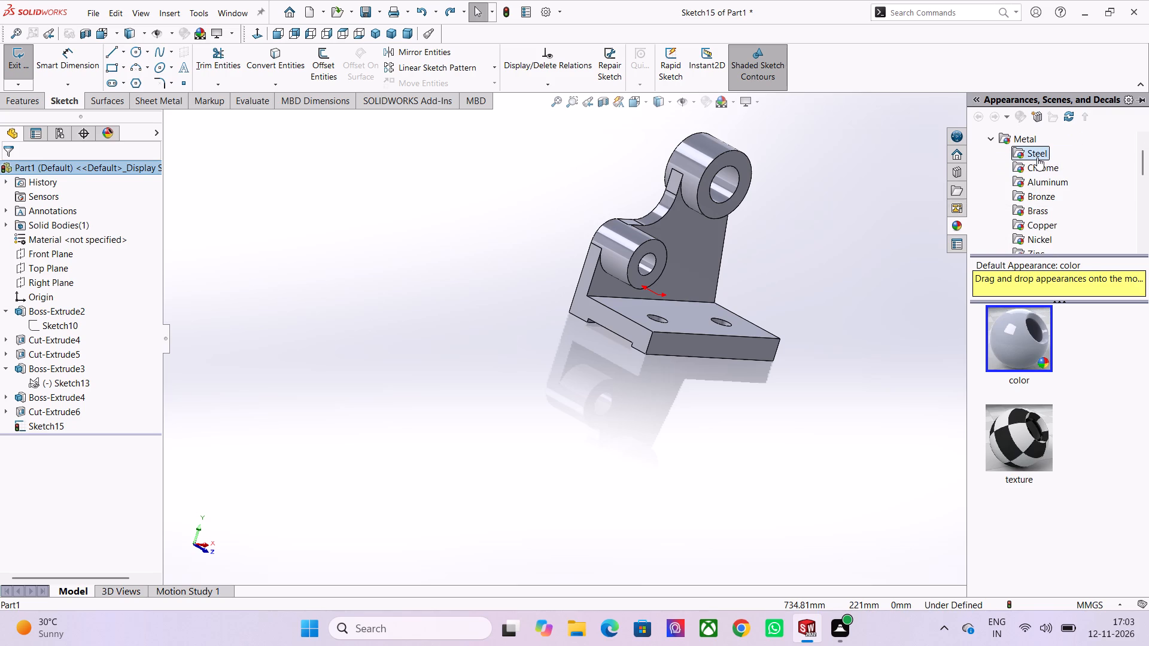
double_click(1008, 343)
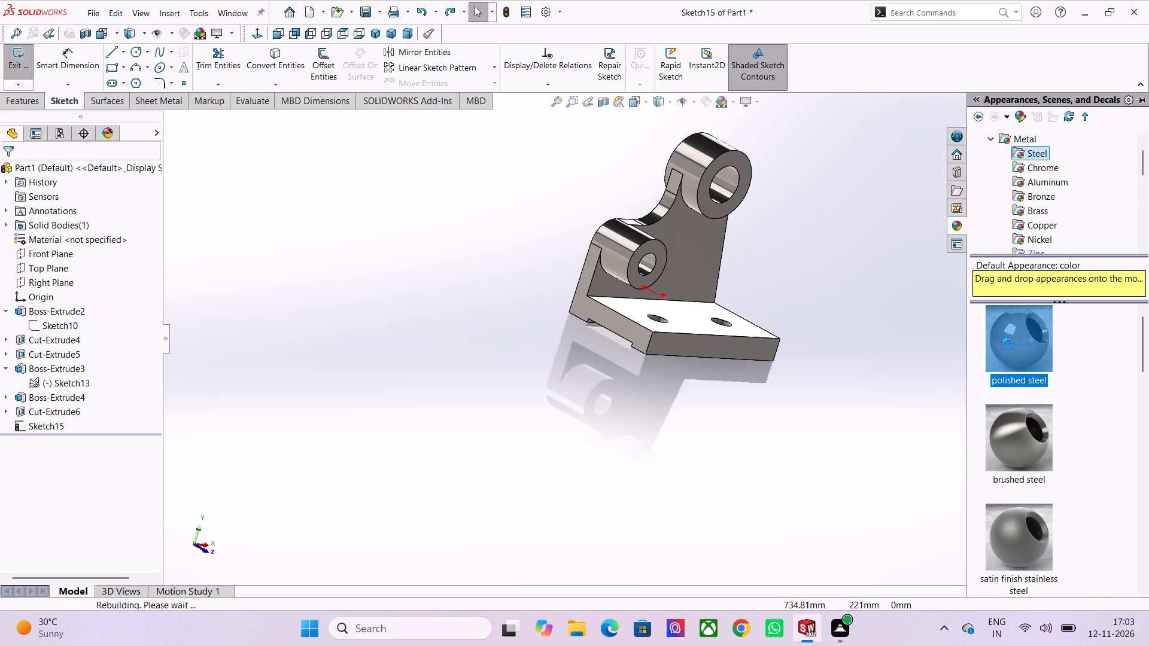
click(776, 244)
Examine the bracket's bosses, upright plate, base holes and underside slot from several angles.
middle_drag(776, 244, 536, 292)
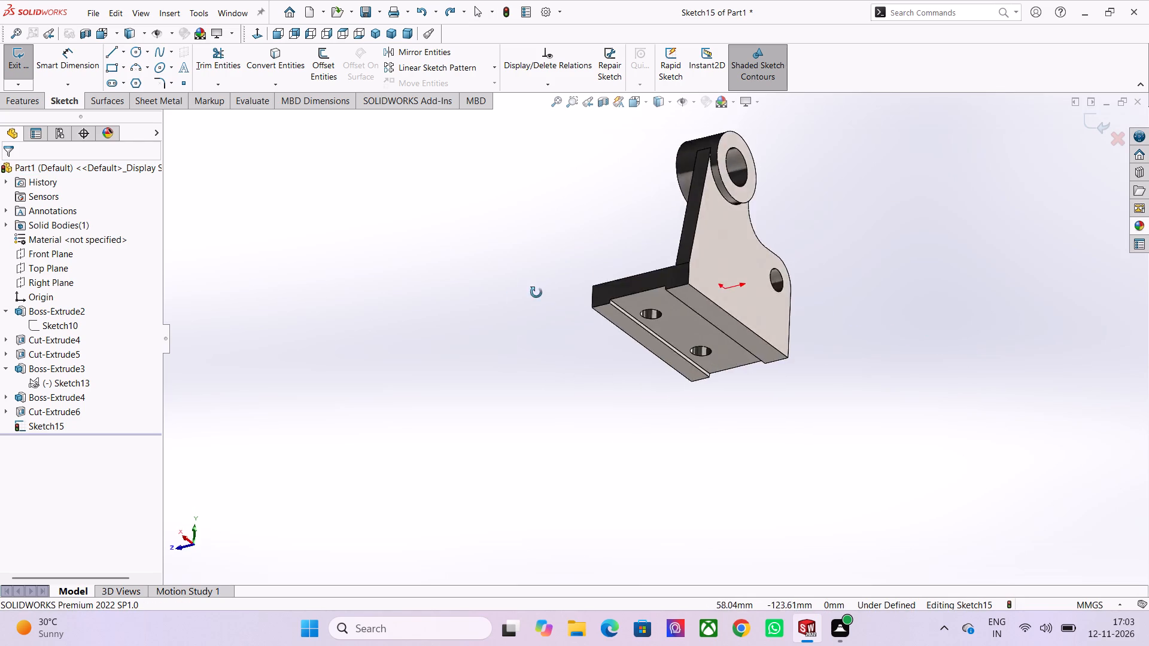
middle_drag(536, 292, 796, 376)
click(766, 193)
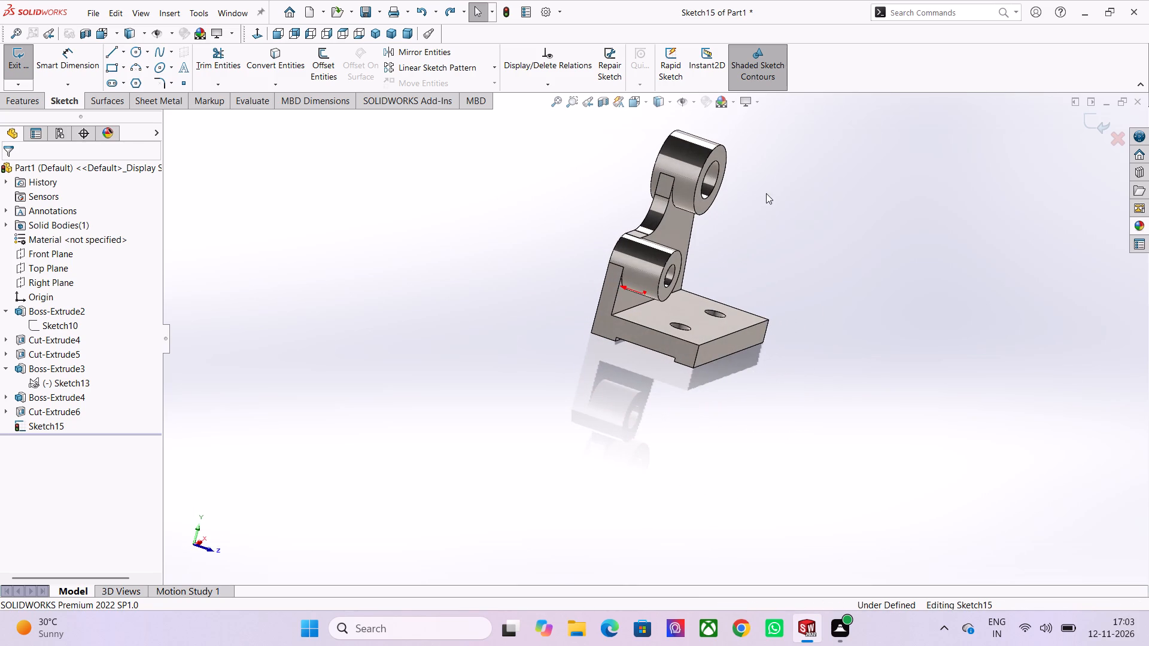
click(766, 193)
drag(735, 255, 547, 446)
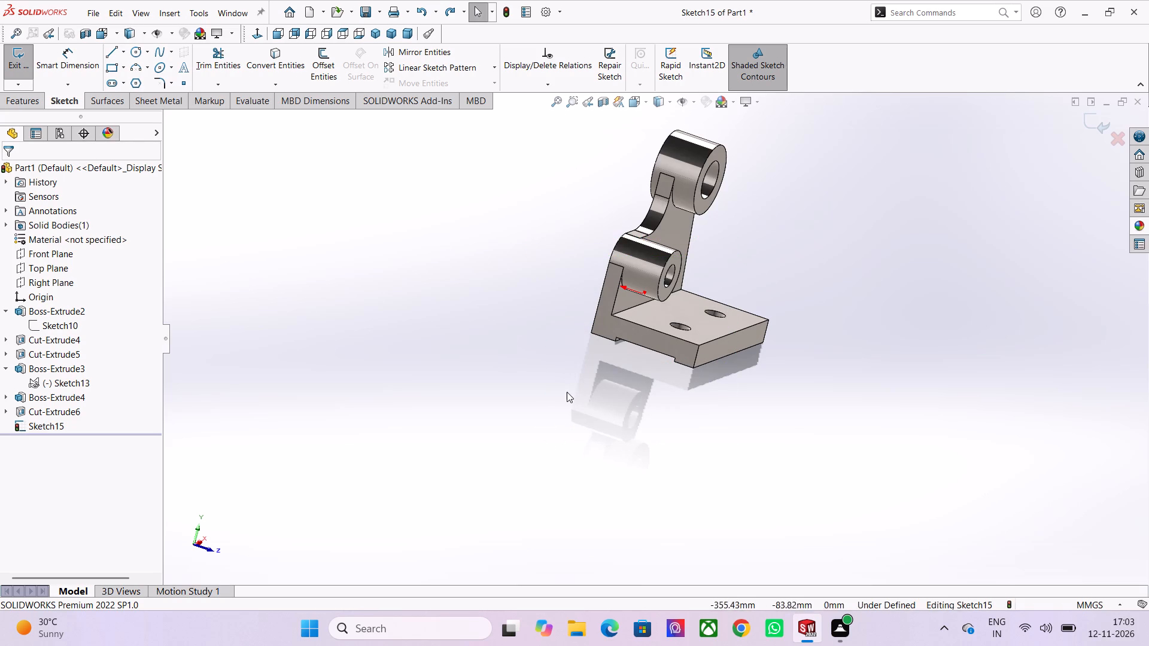
key(Escape)
key(Escape)
middle_drag(762, 215, 628, 279)
key(Escape)
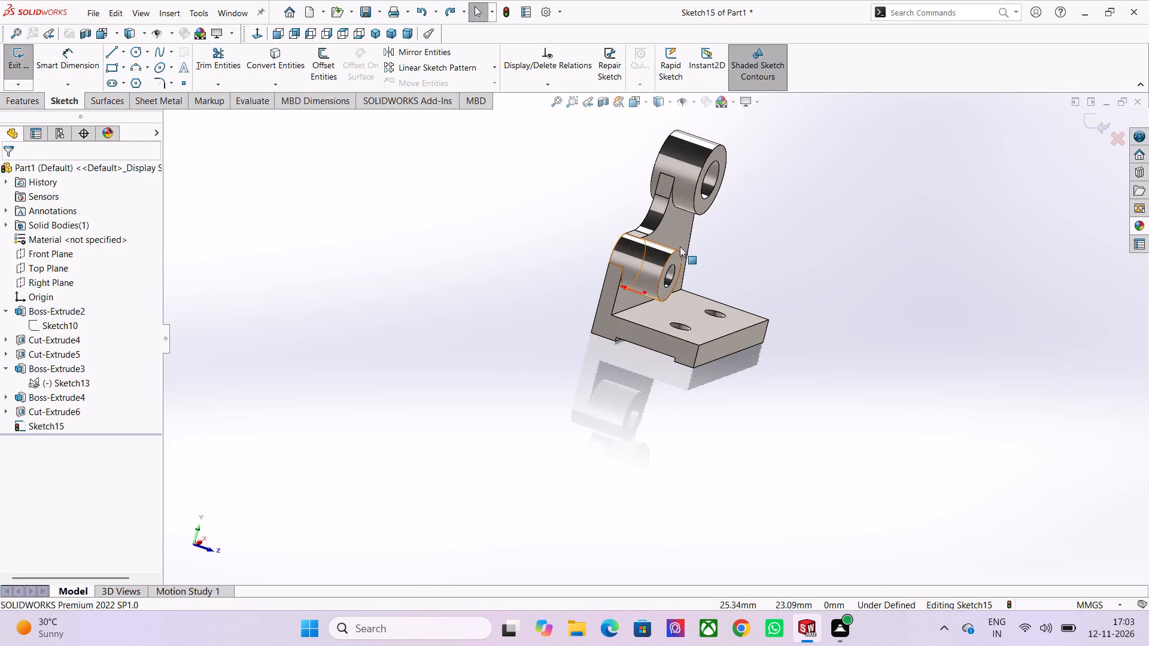
middle_drag(763, 225, 645, 334)
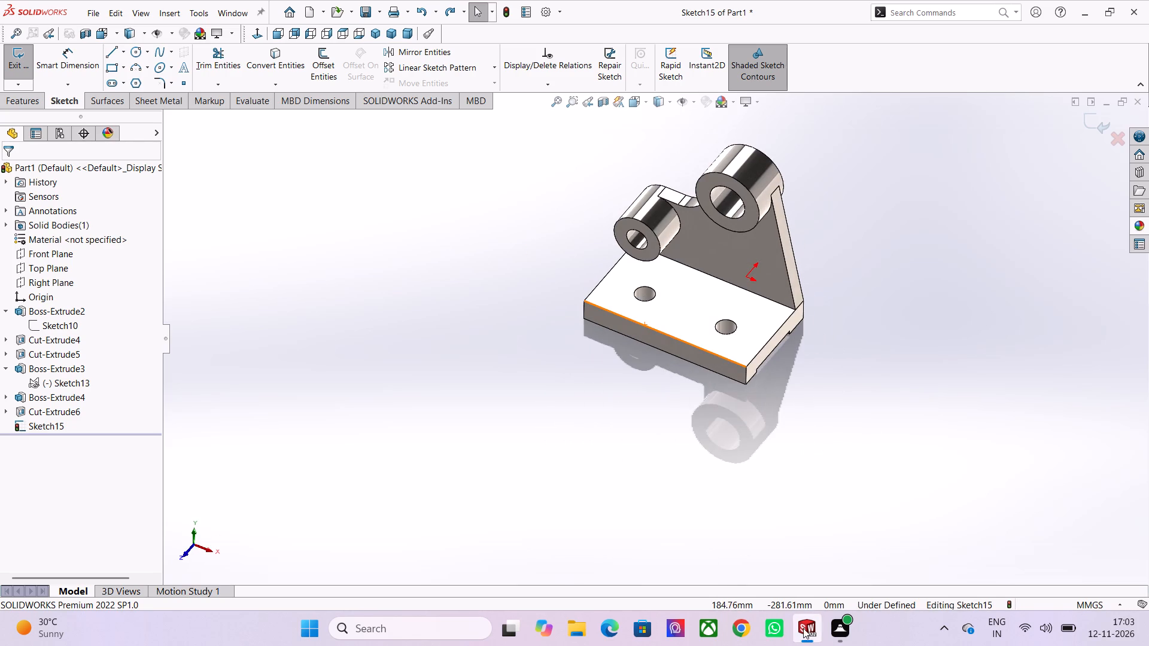
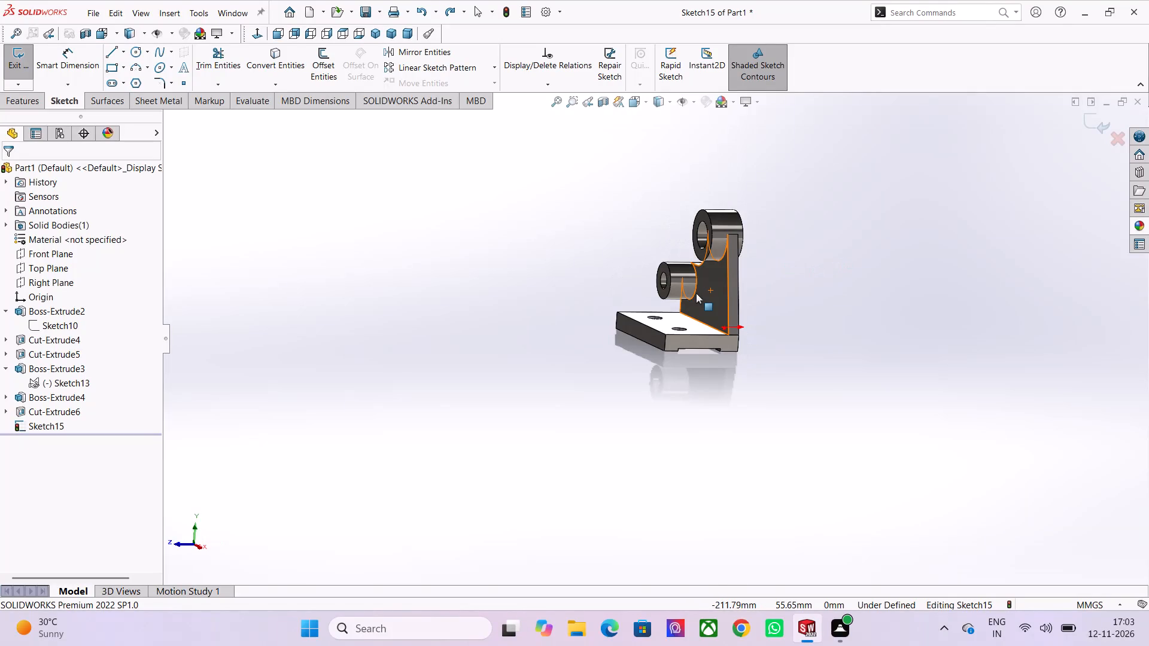
Inspect the polished steel bracket up close and from all around, covering both bosses, the base holes and the upright plate's back.
middle_drag(621, 278, 781, 452)
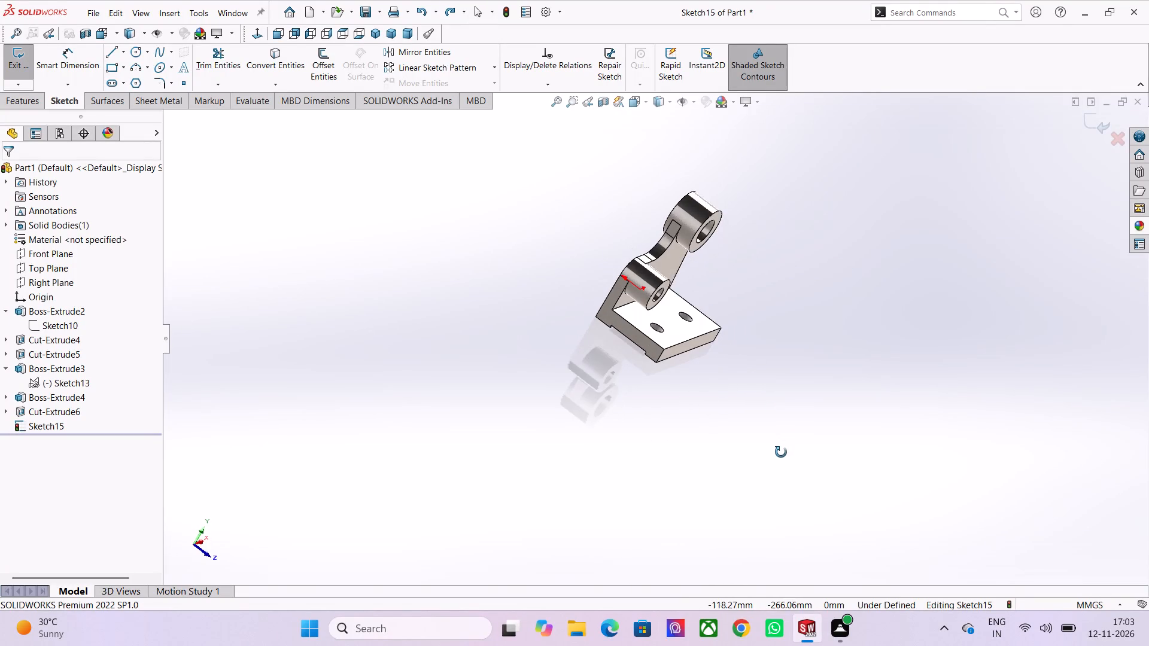
middle_drag(781, 452, 779, 453)
scroll(793, 446, up, 1)
scroll(657, 73, down, 1)
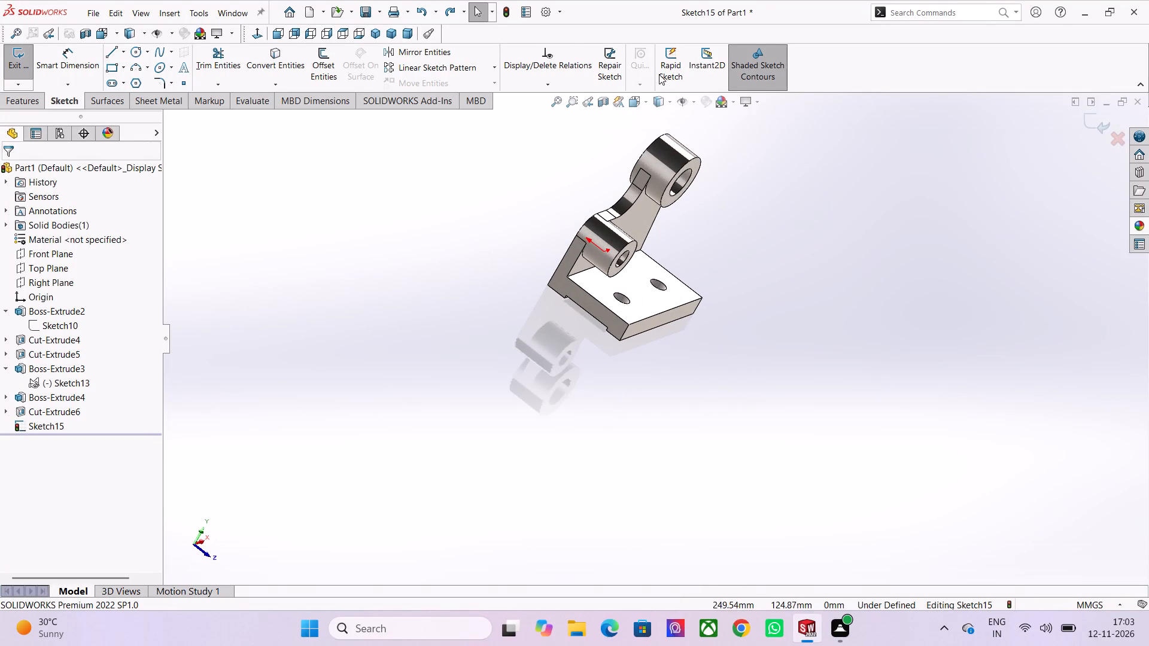
scroll(678, 161, up, 3)
scroll(678, 161, down, 3)
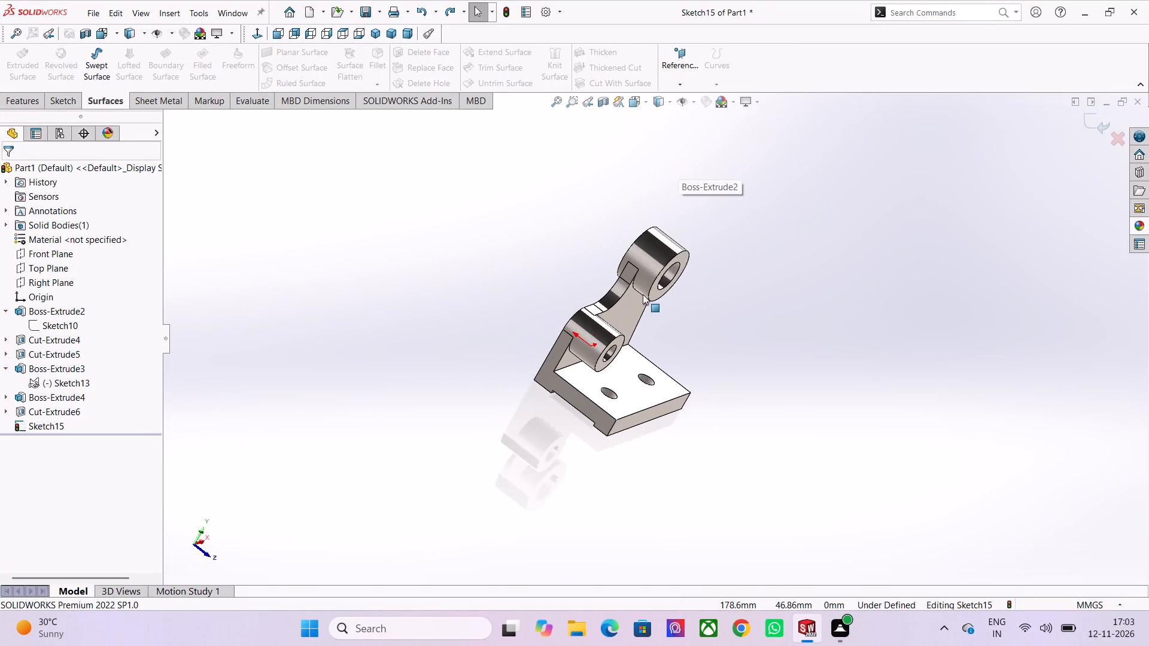
scroll(643, 294, up, 2)
scroll(643, 294, down, 2)
scroll(643, 294, up, 4)
scroll(643, 294, down, 2)
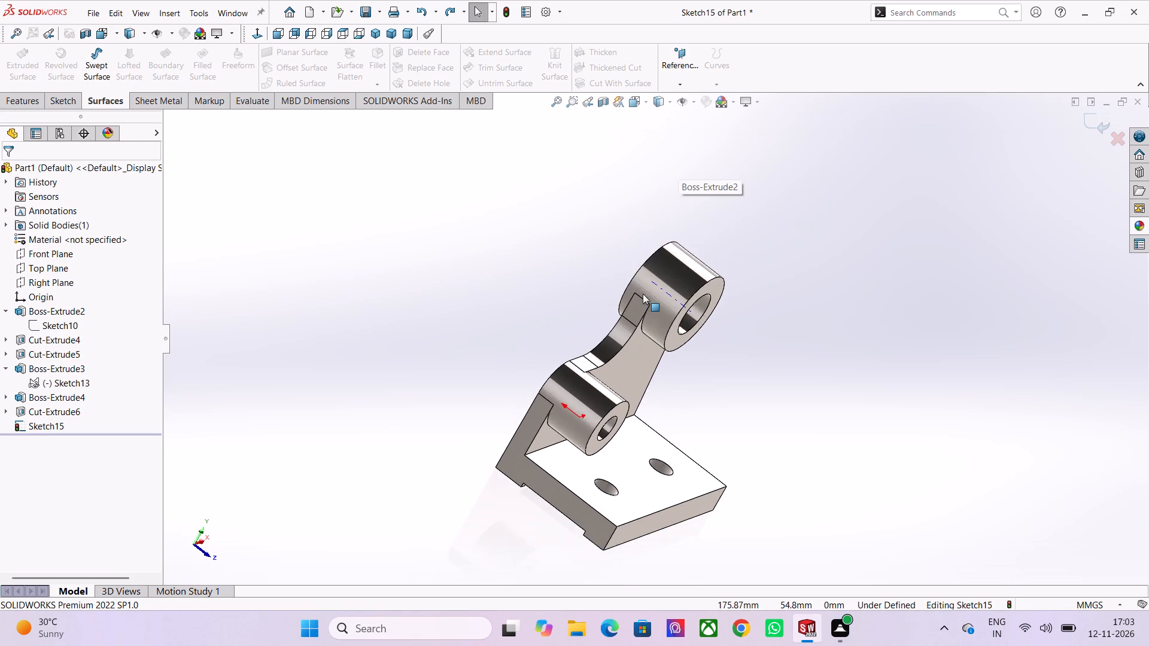
scroll(643, 294, down, 3)
scroll(647, 373, up, 6)
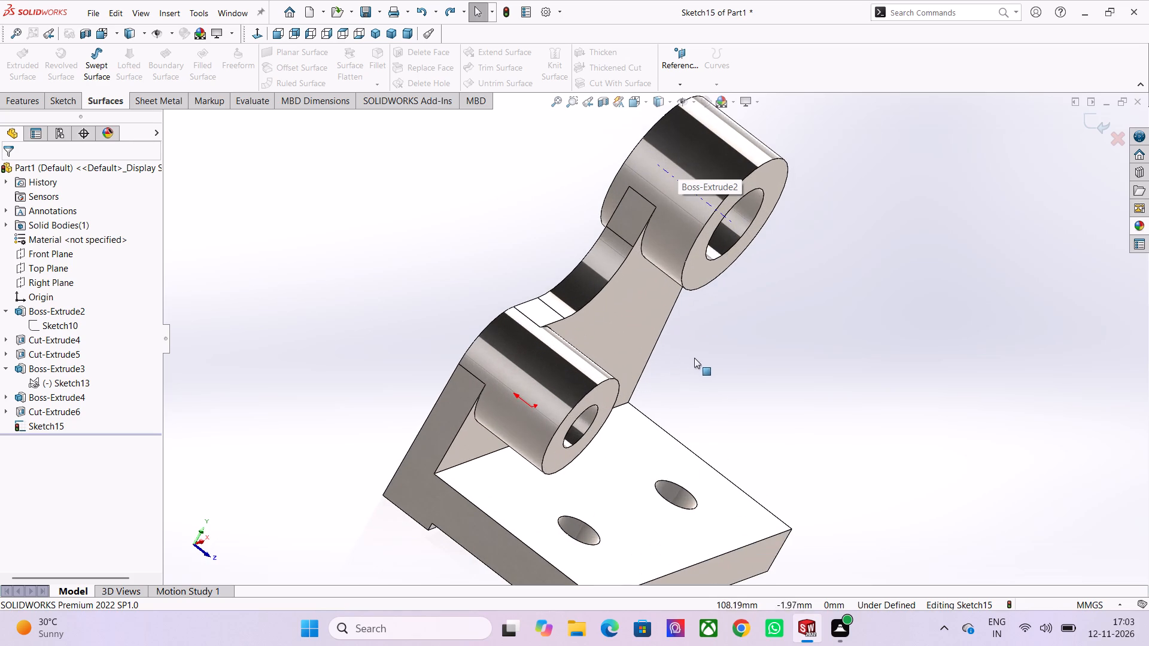
scroll(695, 358, down, 1)
middle_drag(685, 356, 521, 331)
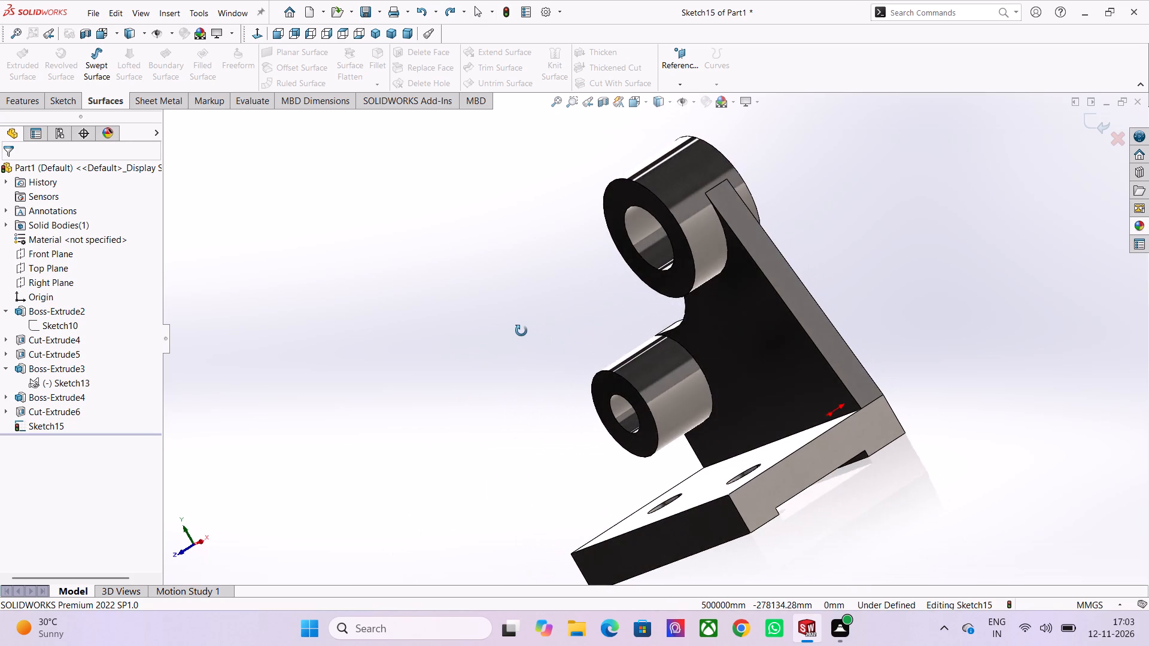
middle_drag(521, 331, 561, 343)
scroll(561, 343, down, 2)
middle_drag(545, 338, 557, 311)
scroll(545, 338, up, 1)
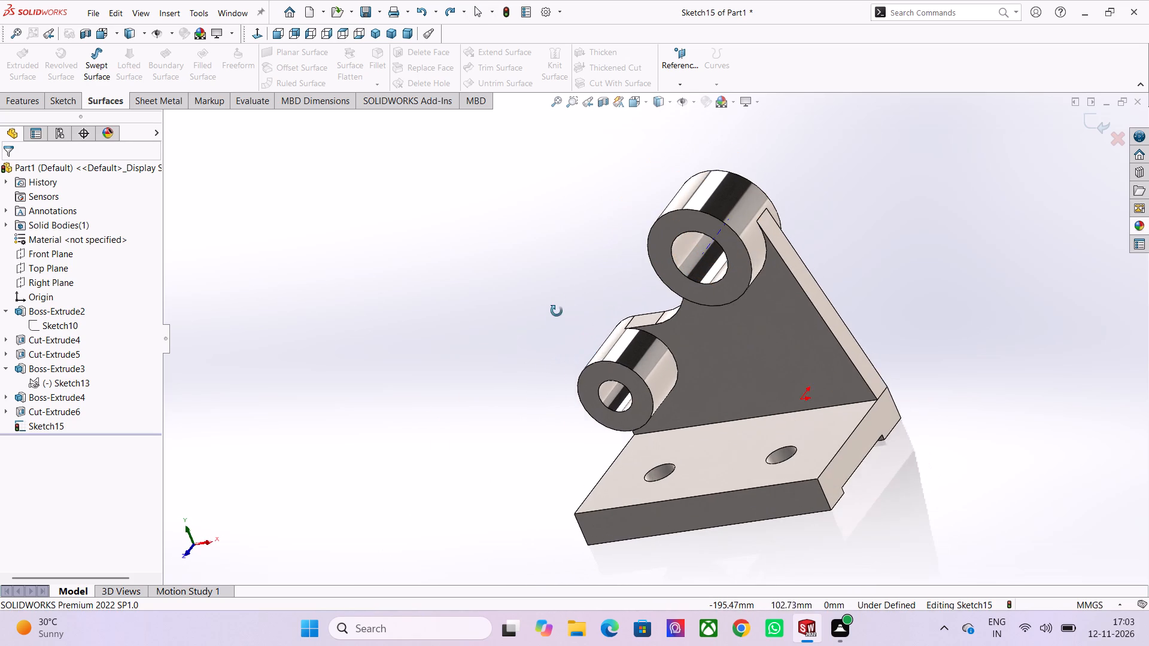
middle_drag(557, 311, 586, 301)
scroll(583, 302, down, 1)
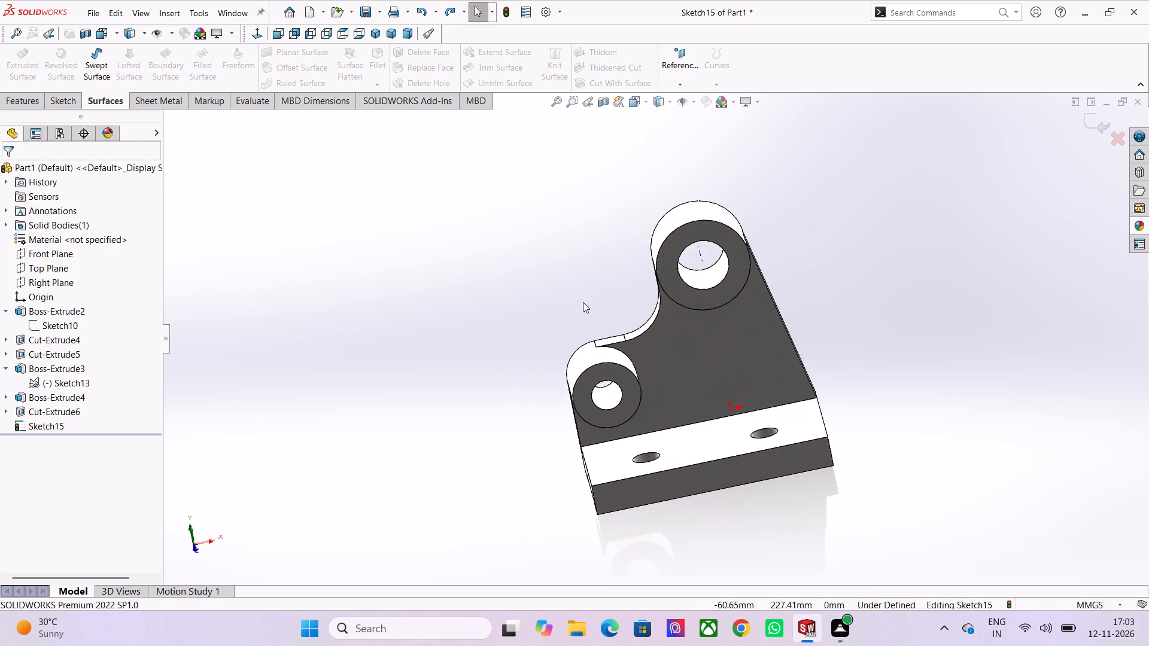
scroll(583, 302, down, 2)
middle_drag(788, 386, 696, 435)
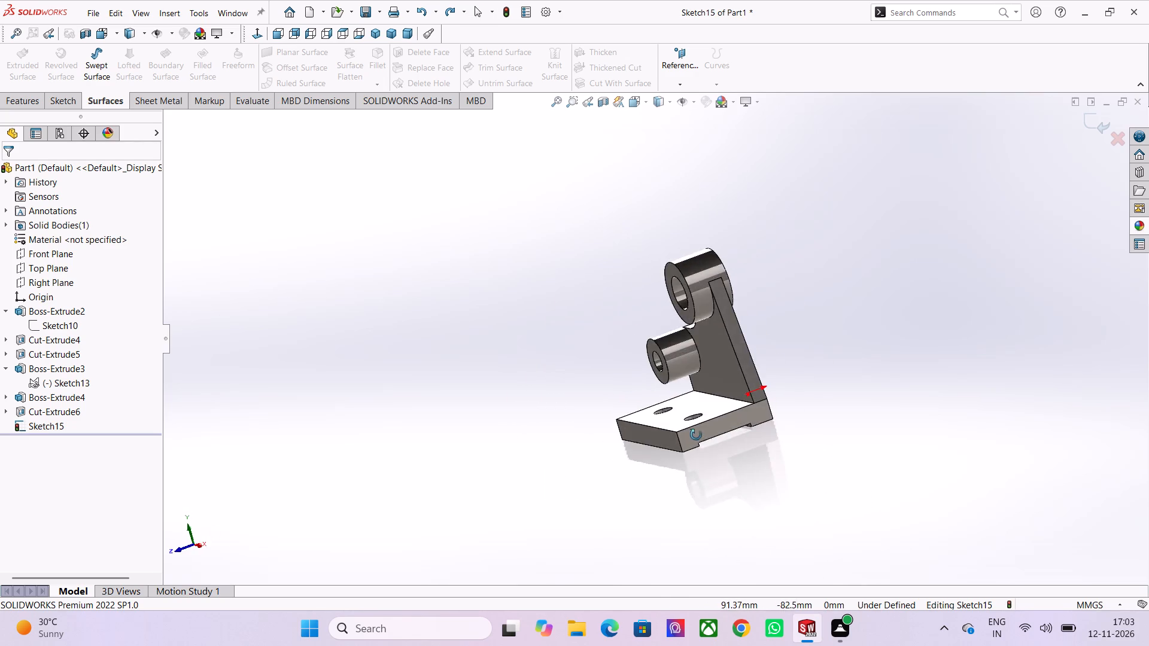
middle_drag(696, 435, 896, 340)
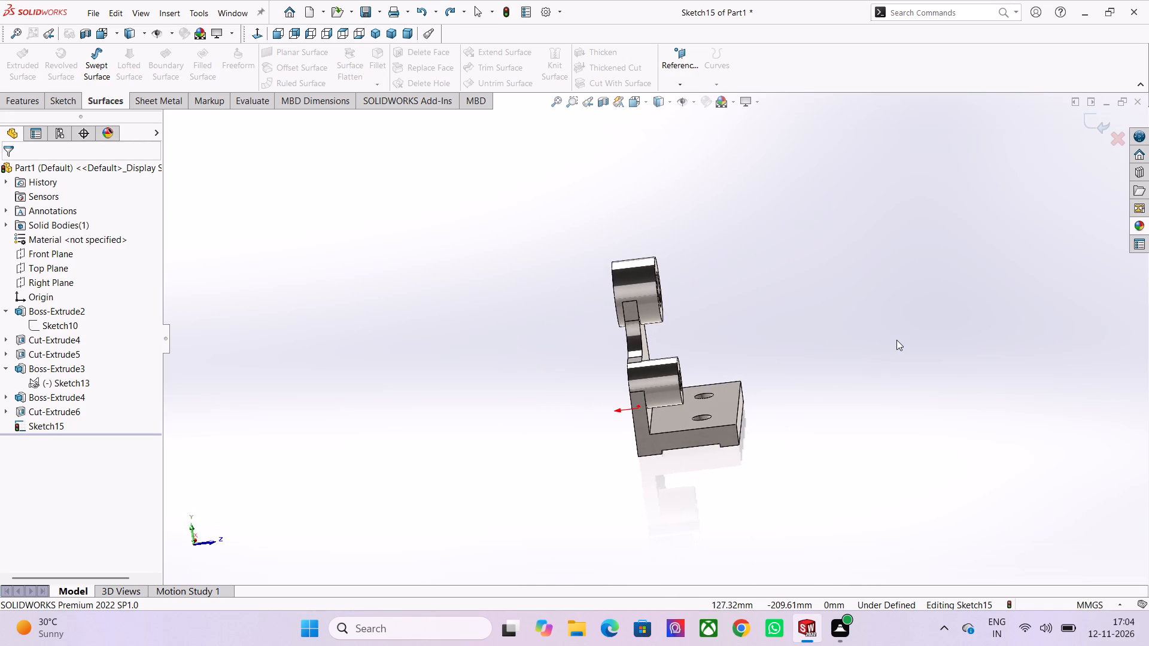
middle_drag(896, 340, 613, 316)
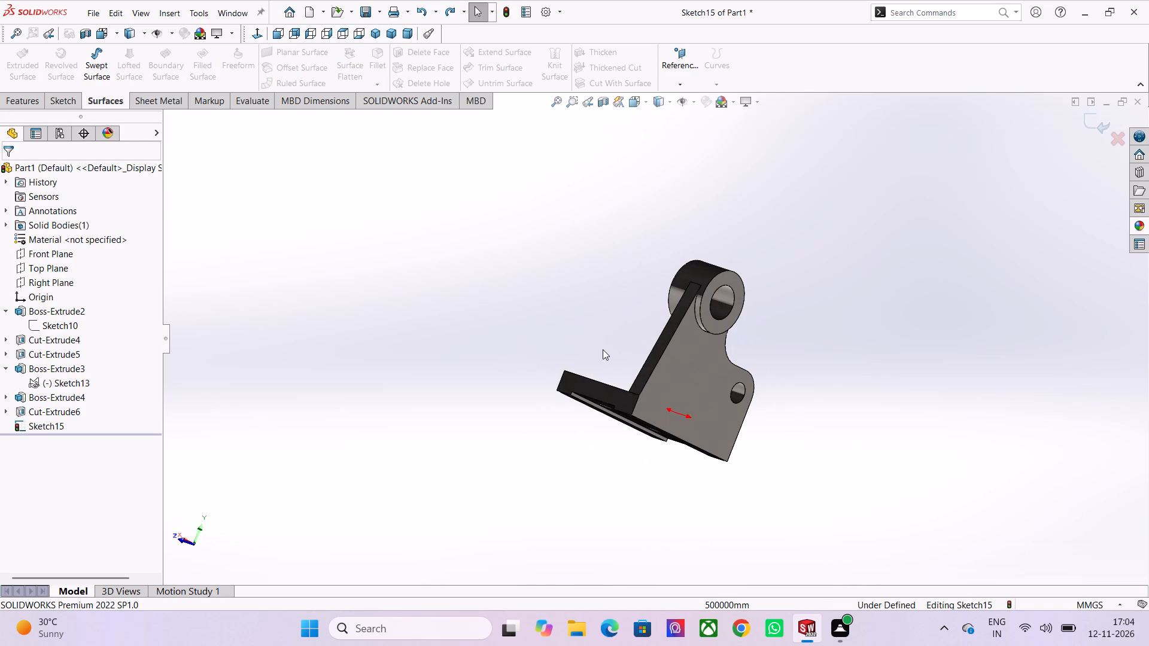
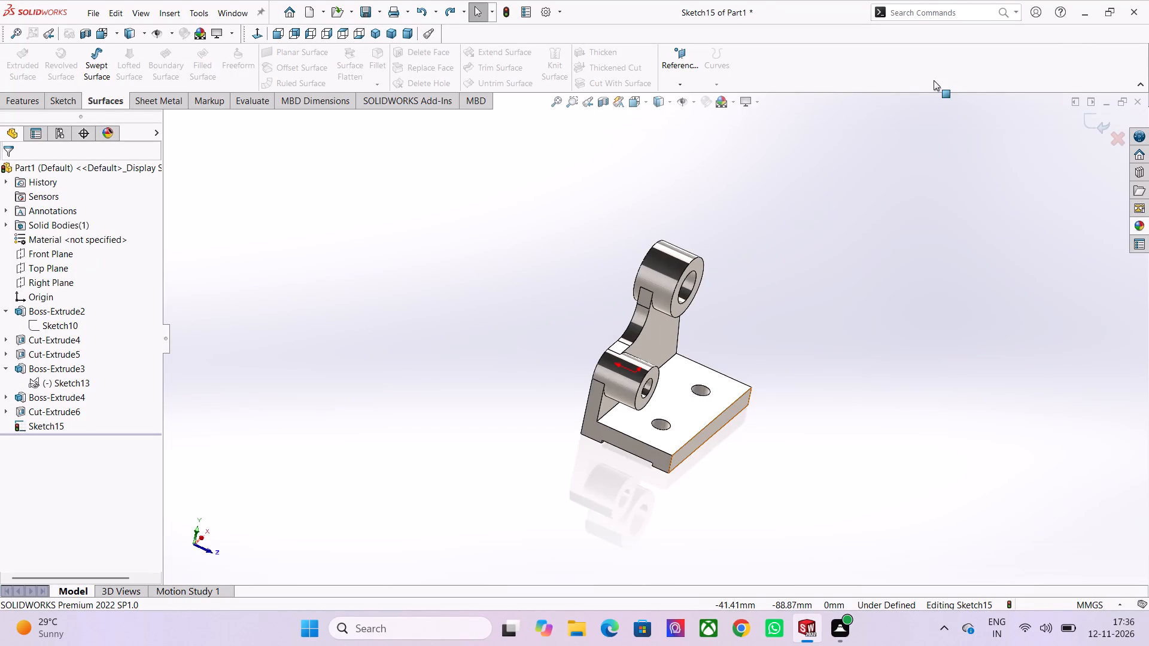
Show the whole bracket in the isometric view.
scroll(704, 434, up, 1)
scroll(775, 429, down, 1)
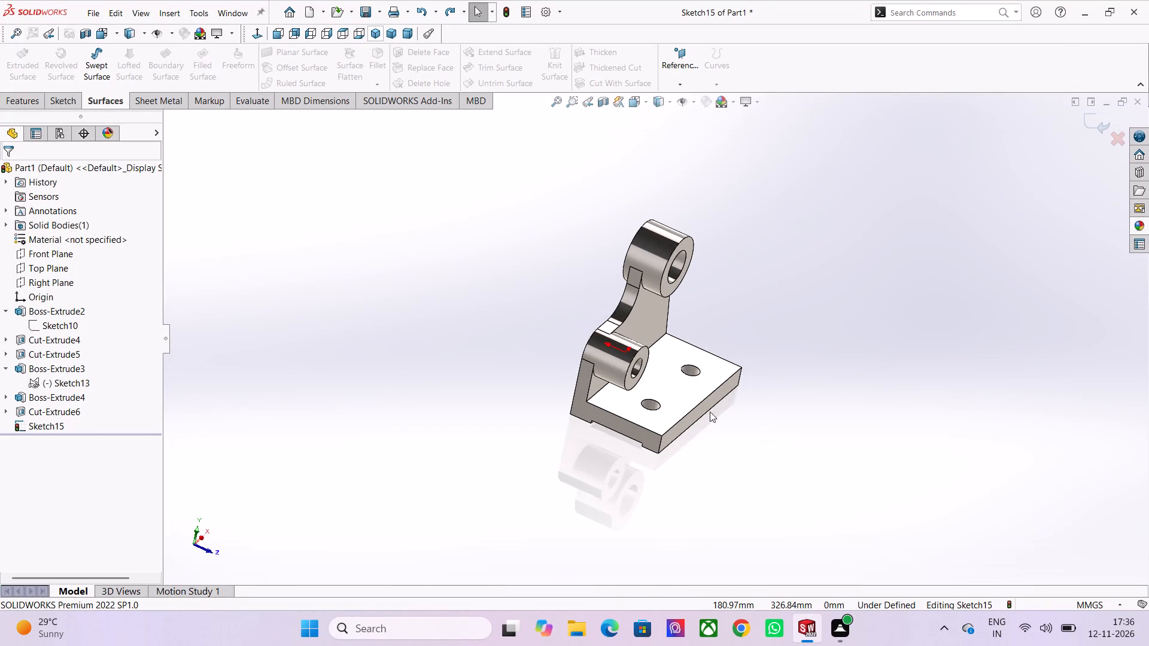
click(382, 34)
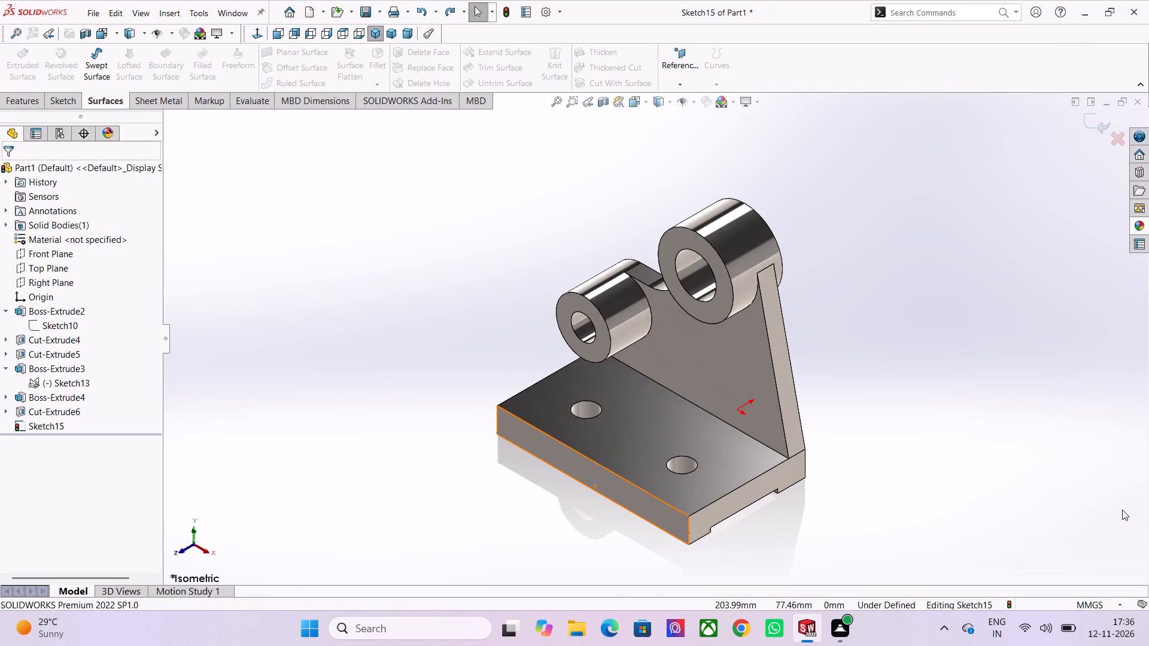
Start saving the part and discard the empty sketch.
key(ctrl+s)
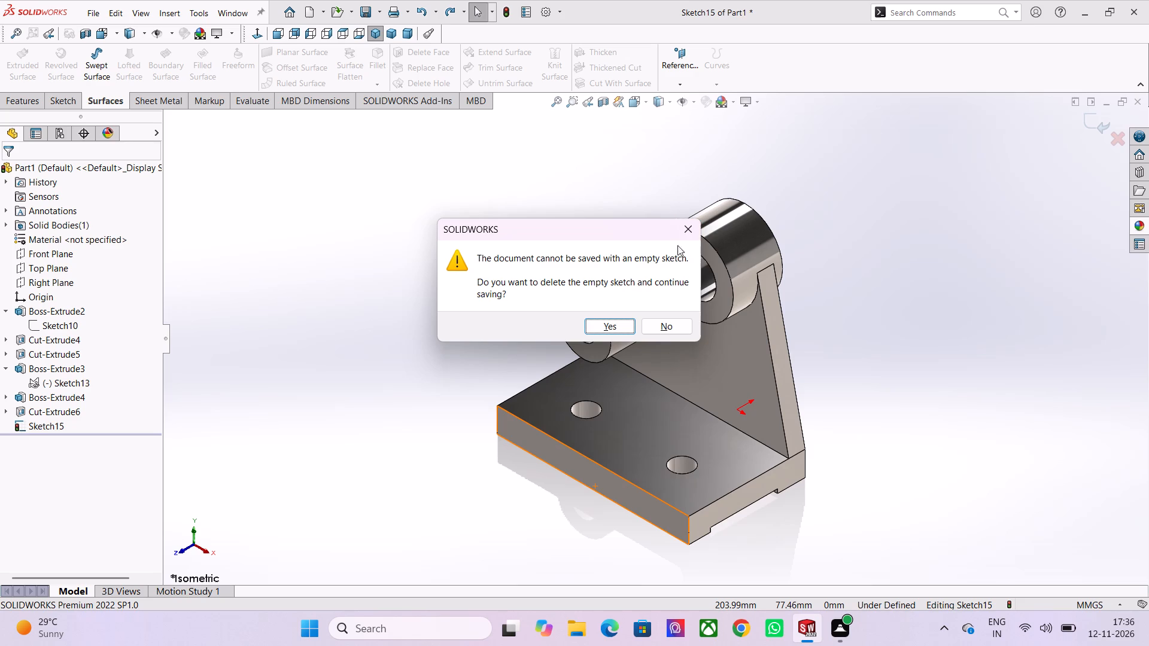
click(688, 230)
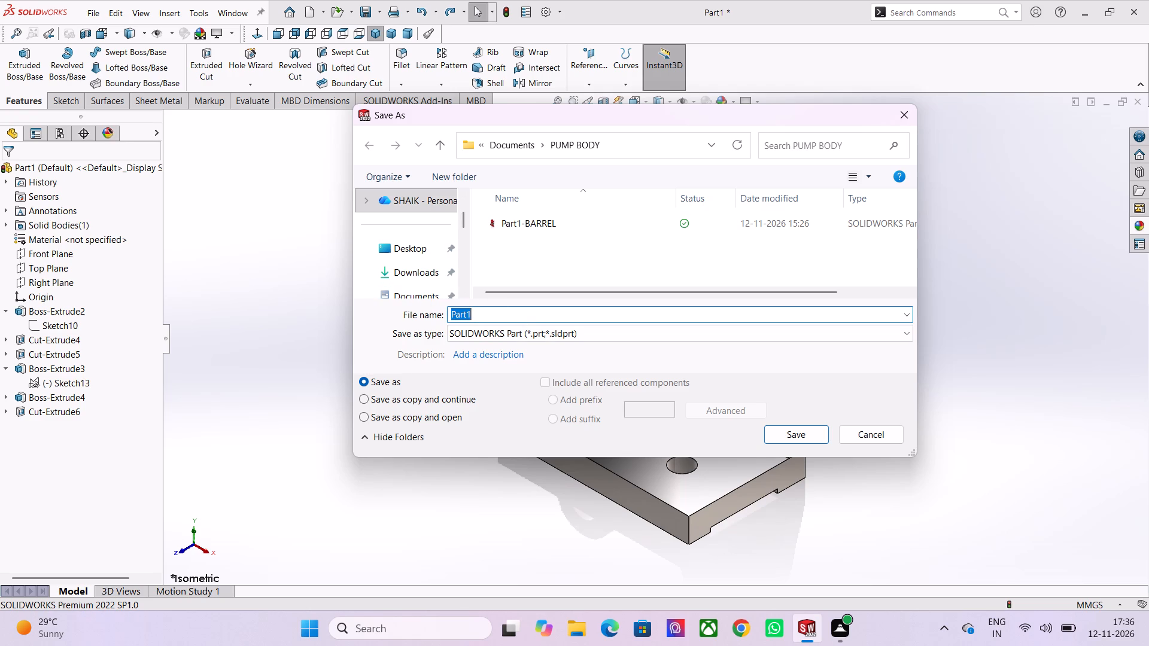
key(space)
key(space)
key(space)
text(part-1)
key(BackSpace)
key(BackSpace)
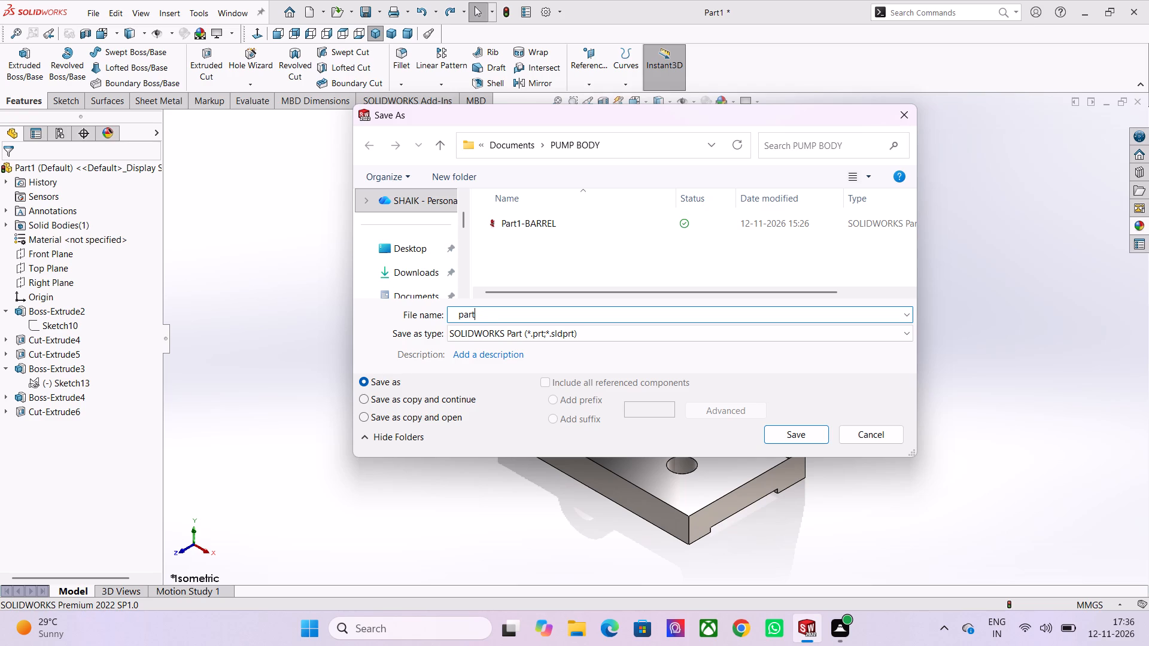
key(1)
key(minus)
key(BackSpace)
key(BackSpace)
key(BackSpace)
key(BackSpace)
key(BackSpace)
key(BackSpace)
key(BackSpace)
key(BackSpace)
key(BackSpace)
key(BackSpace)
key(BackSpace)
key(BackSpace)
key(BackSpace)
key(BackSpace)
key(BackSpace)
Save the part as nov-12 in the Documents folder as a SOLIDWORKS Part.
text(nov)
key(minus)
text(11)
key(BackSpace)
key(2)
scroll(443, 265, down, 1)
click(401, 228)
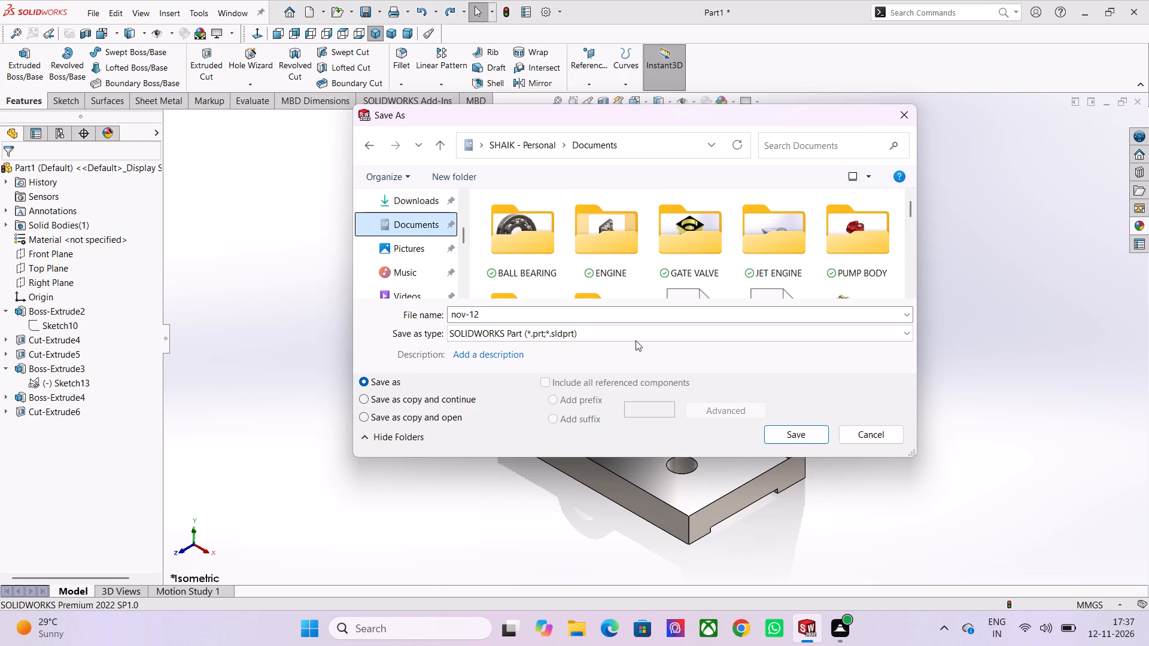
click(793, 438)
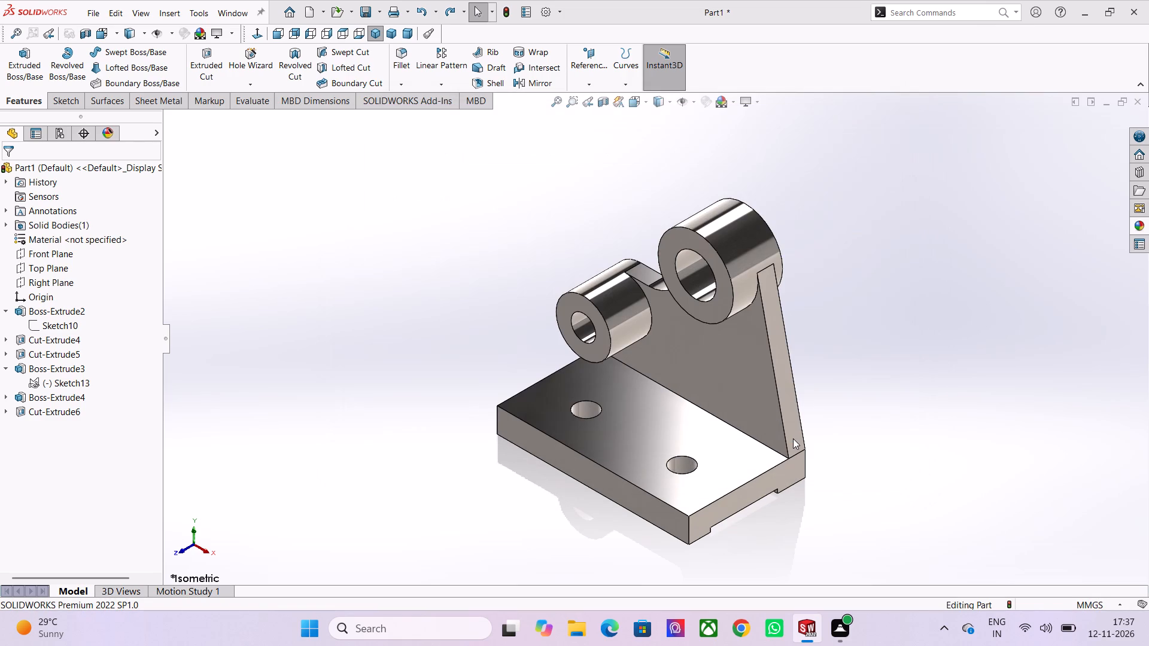
click(540, 248)
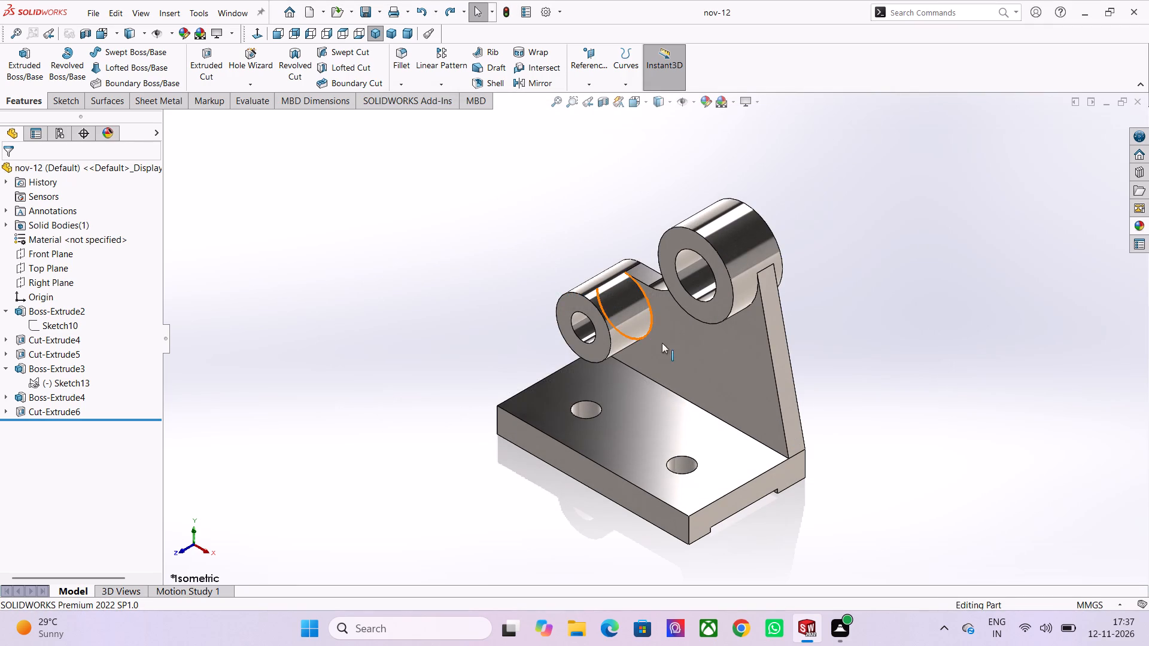
Export the bracket as an Adobe PDF named nov-12 in the Documents folder.
scroll(727, 383, up, 1)
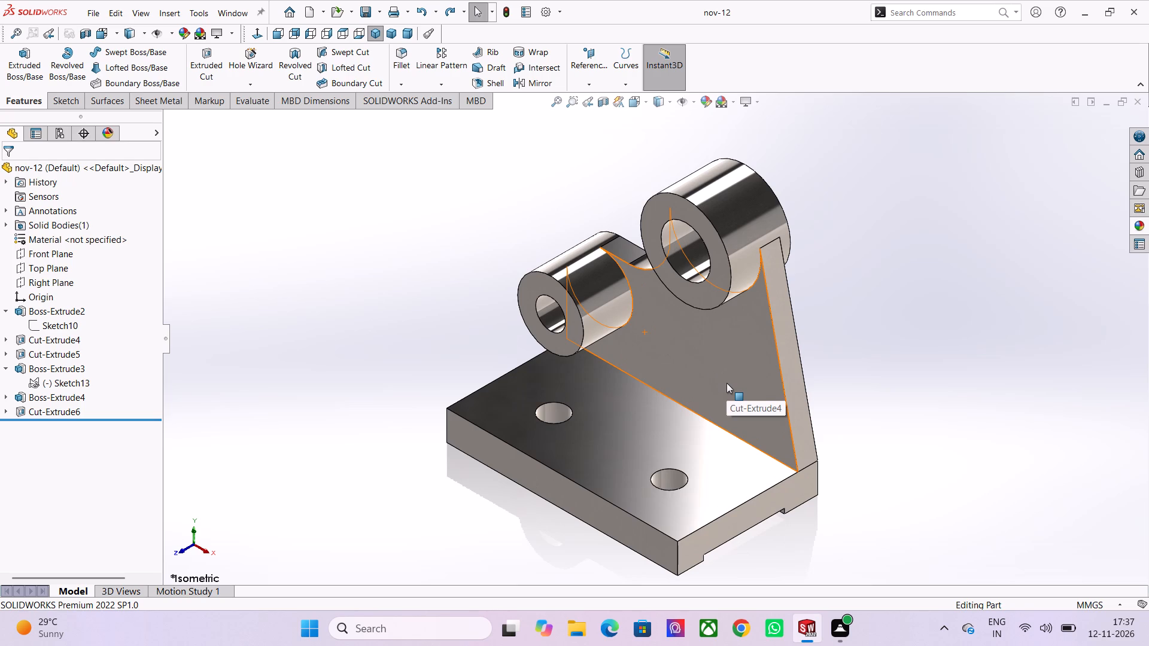
click(86, 14)
click(136, 173)
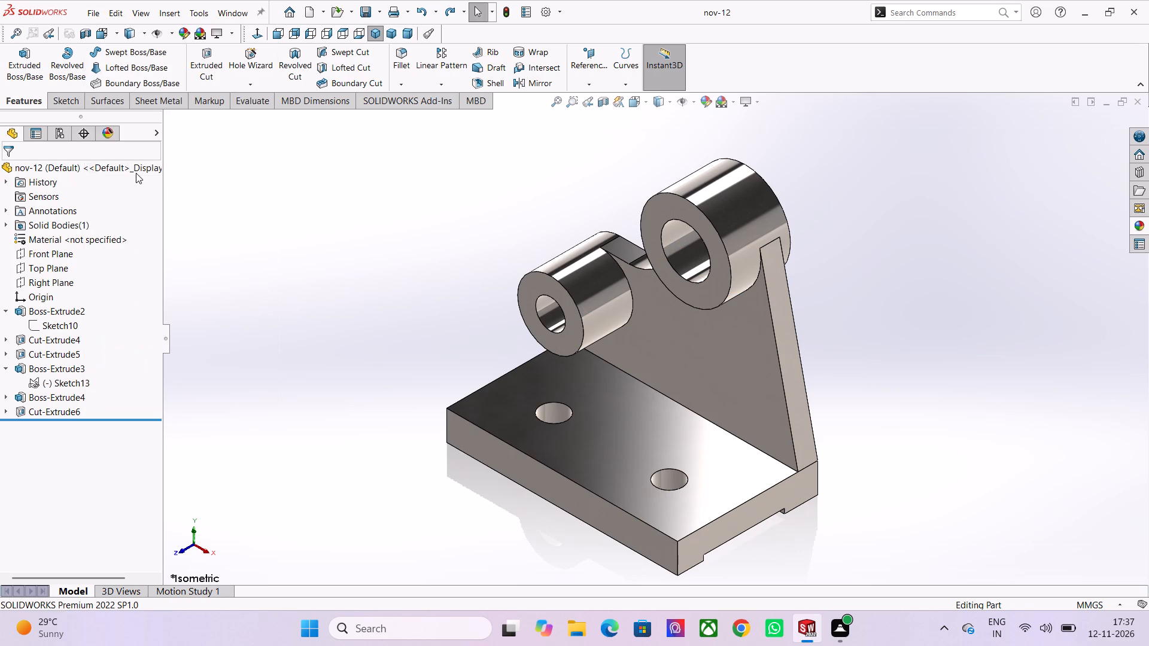
scroll(404, 285, down, 1)
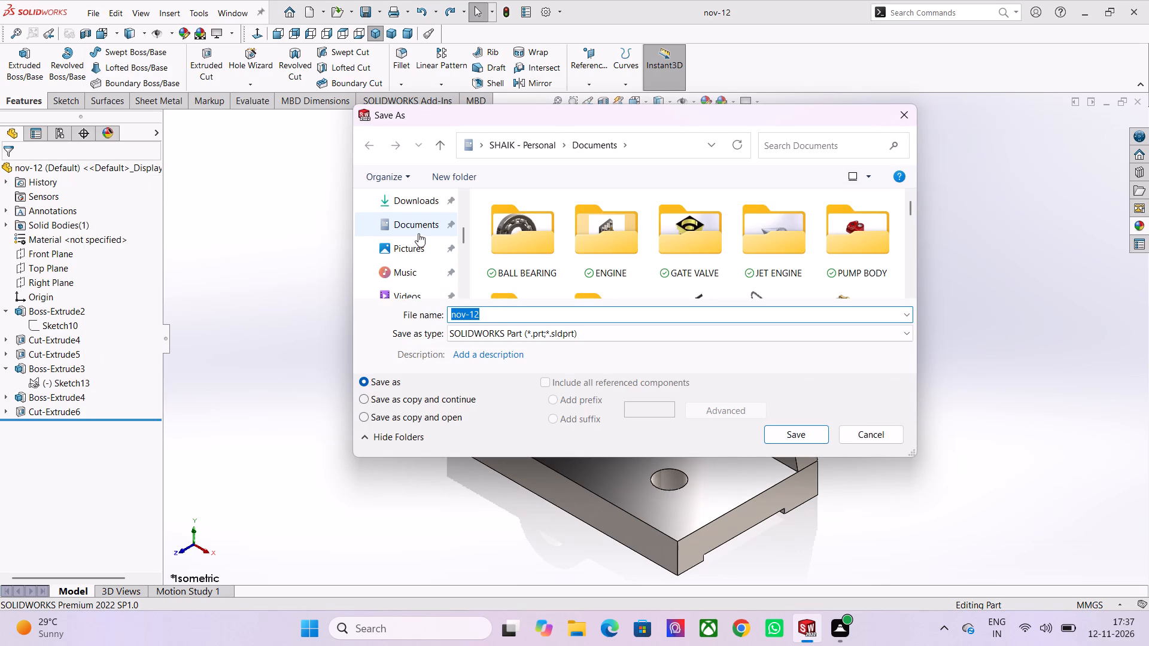
click(421, 228)
click(662, 332)
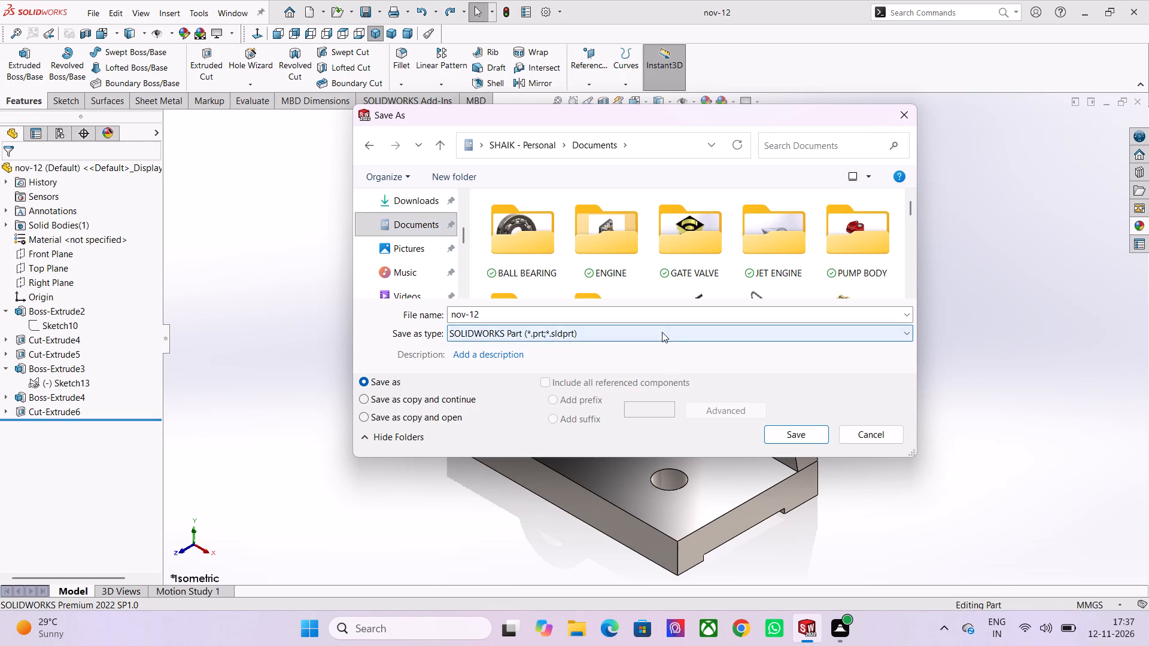
click(599, 93)
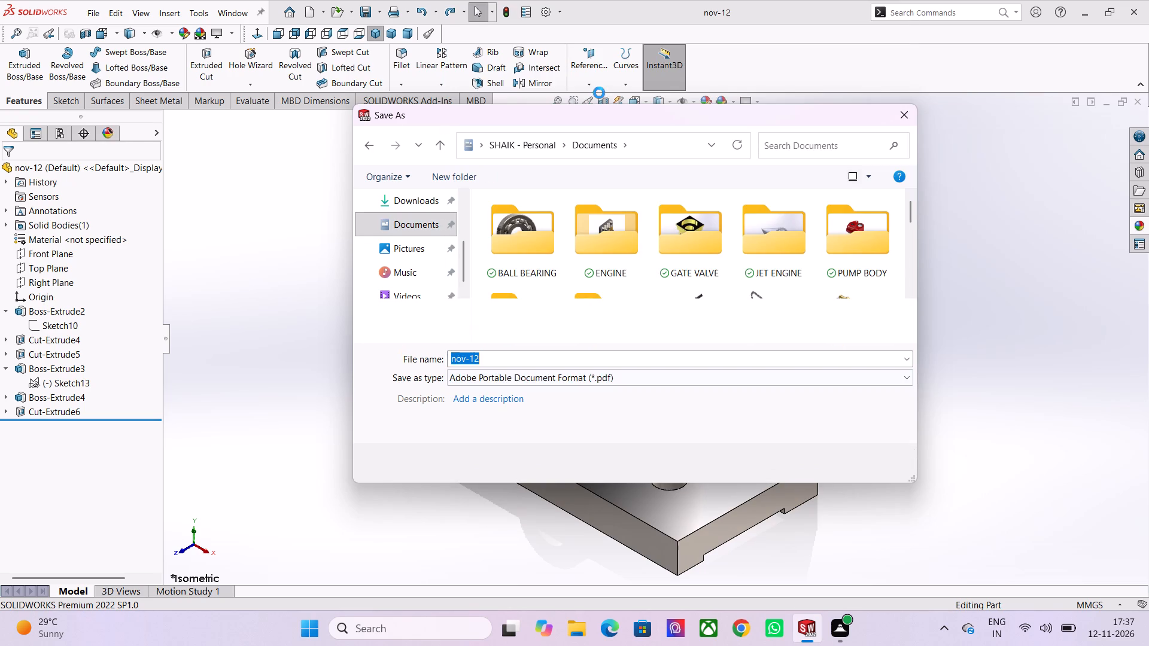
click(785, 464)
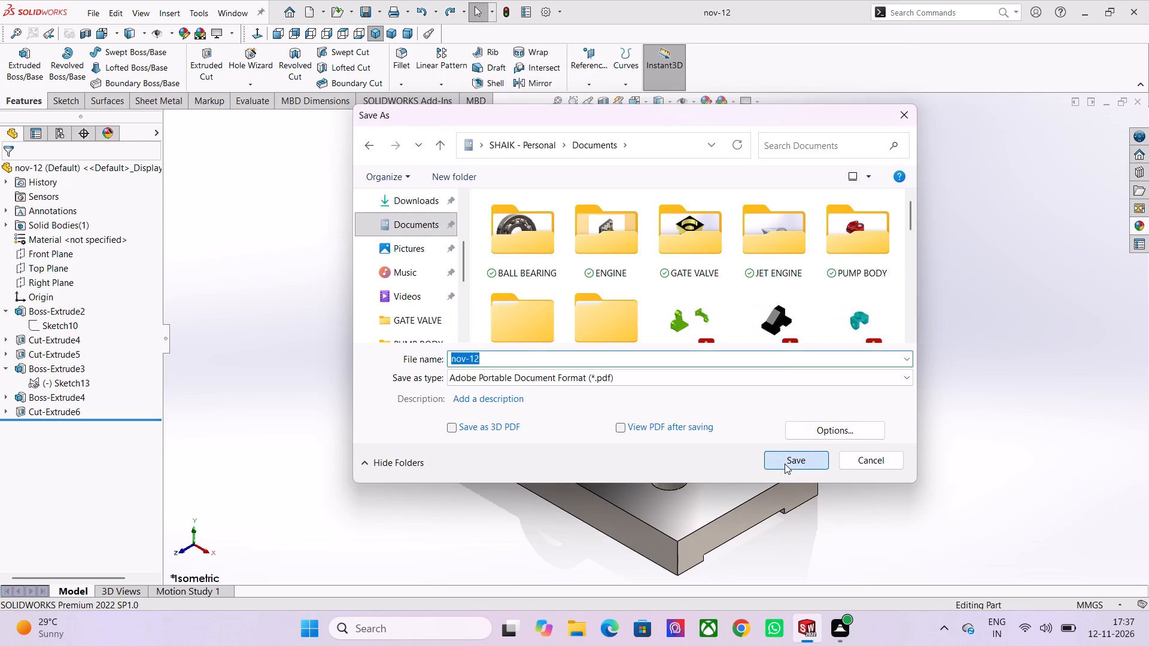
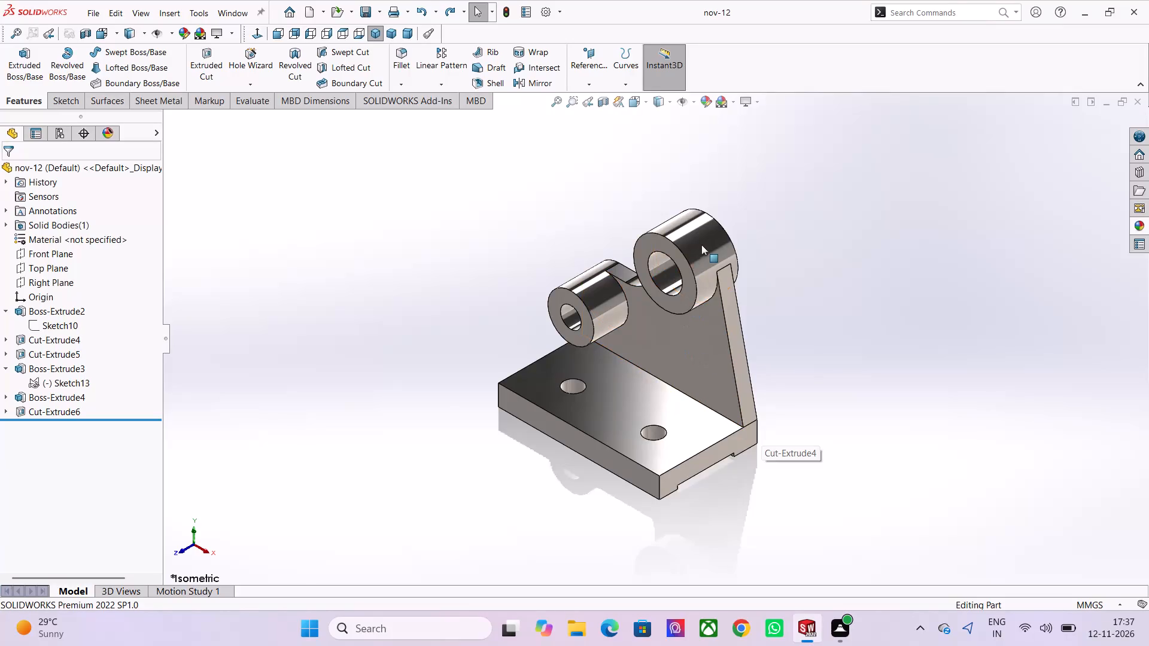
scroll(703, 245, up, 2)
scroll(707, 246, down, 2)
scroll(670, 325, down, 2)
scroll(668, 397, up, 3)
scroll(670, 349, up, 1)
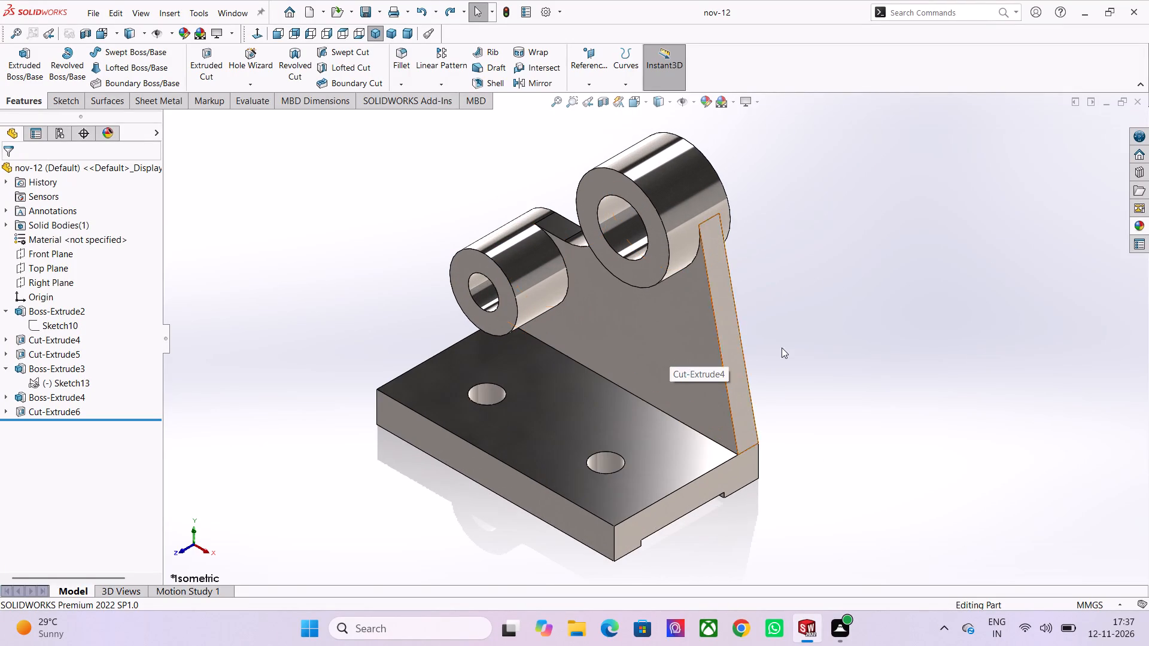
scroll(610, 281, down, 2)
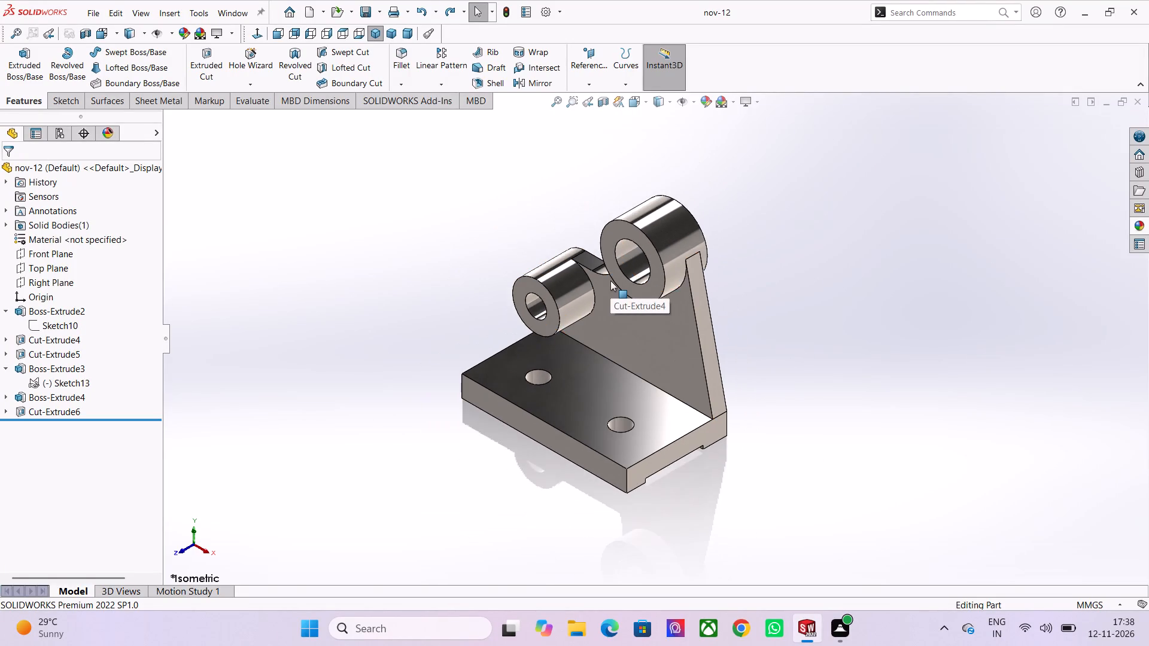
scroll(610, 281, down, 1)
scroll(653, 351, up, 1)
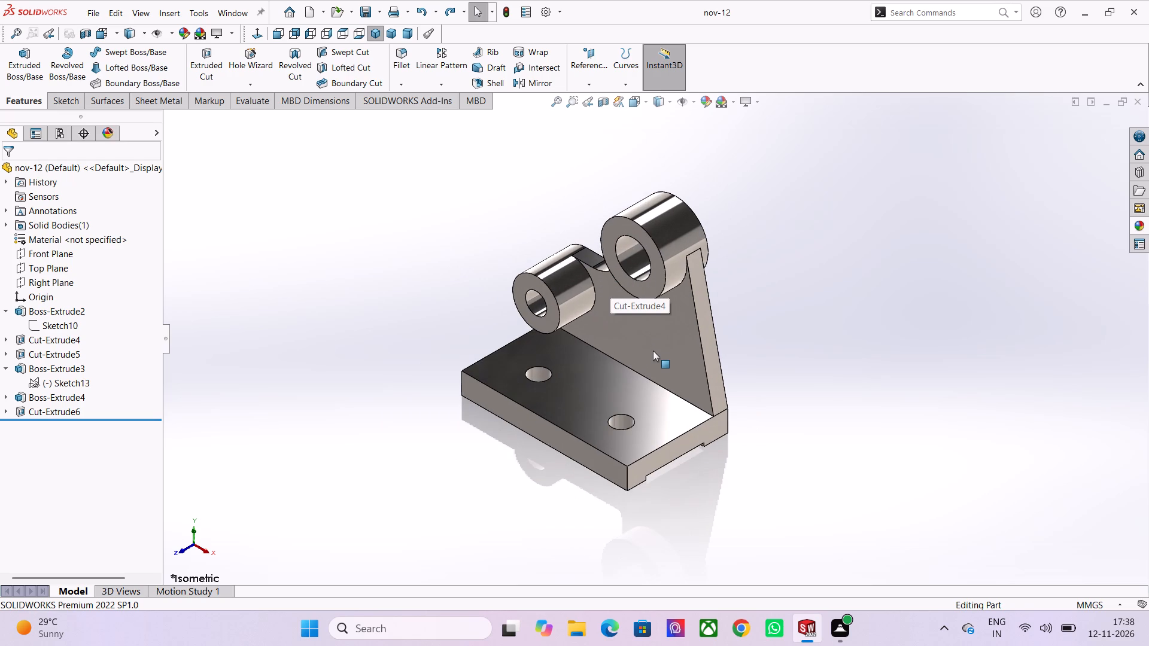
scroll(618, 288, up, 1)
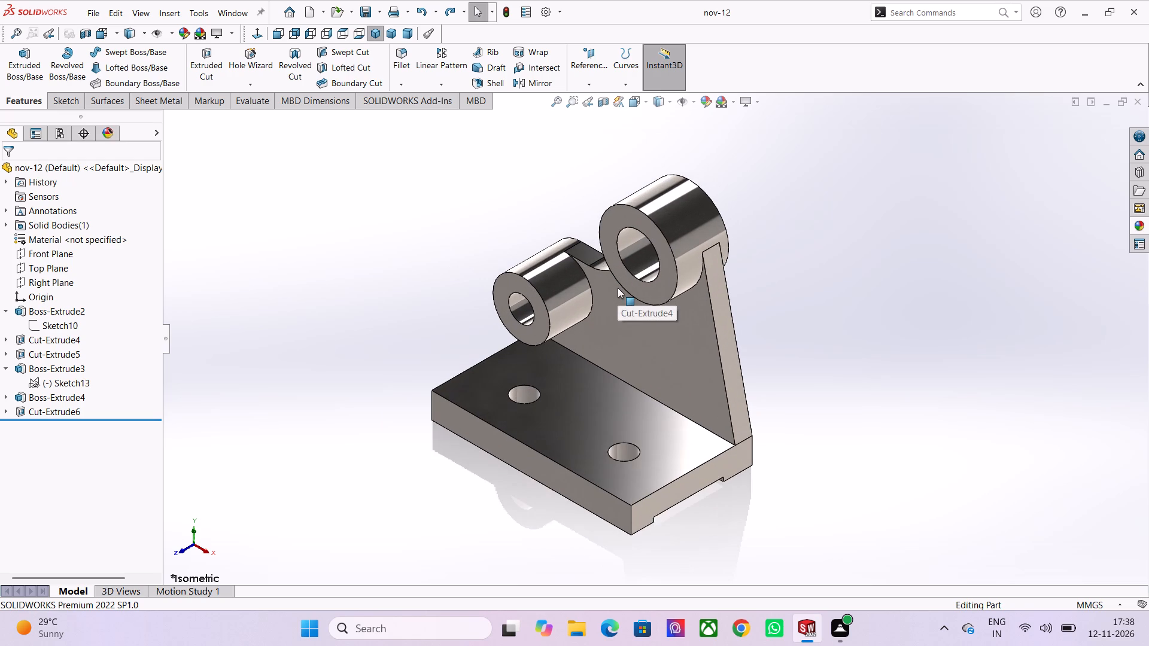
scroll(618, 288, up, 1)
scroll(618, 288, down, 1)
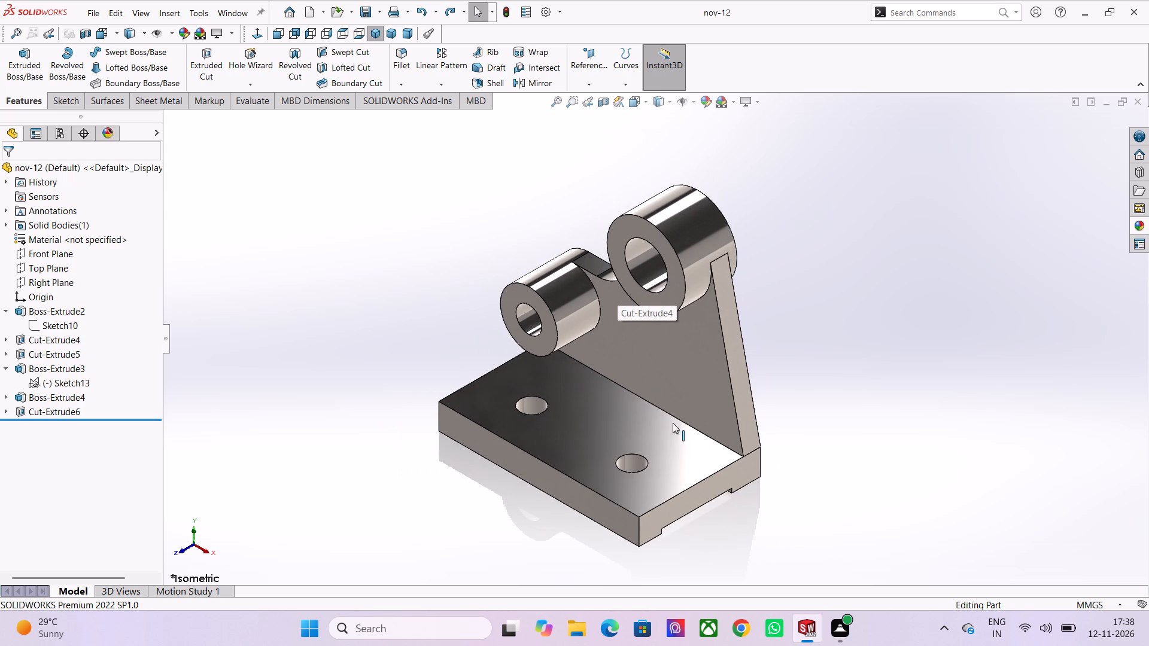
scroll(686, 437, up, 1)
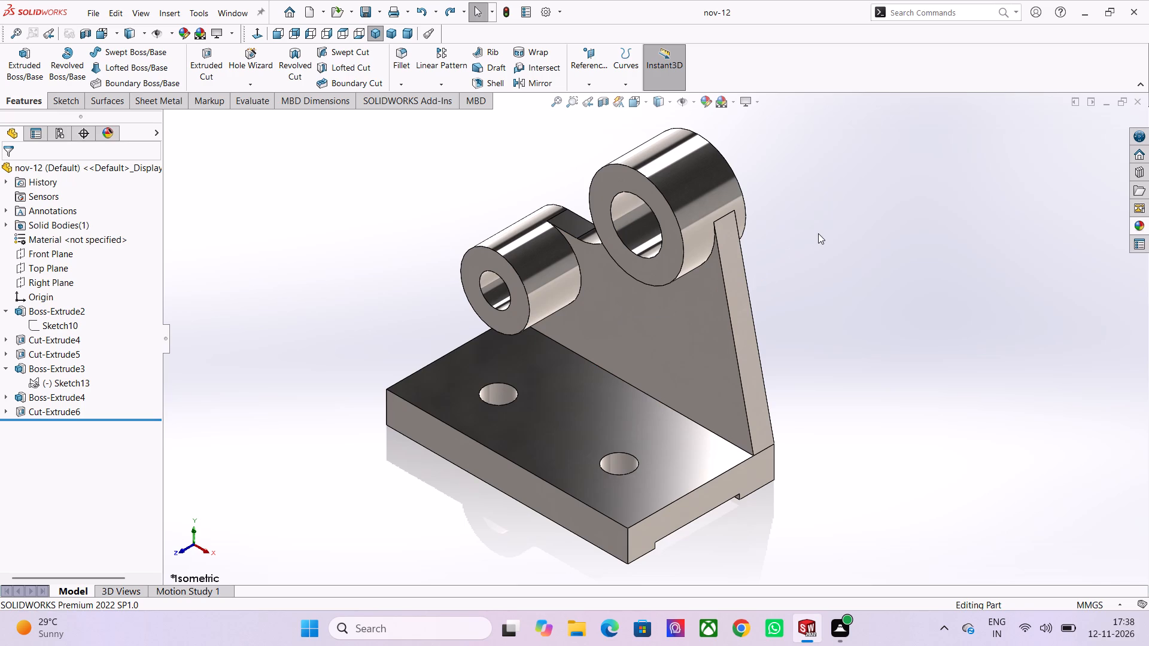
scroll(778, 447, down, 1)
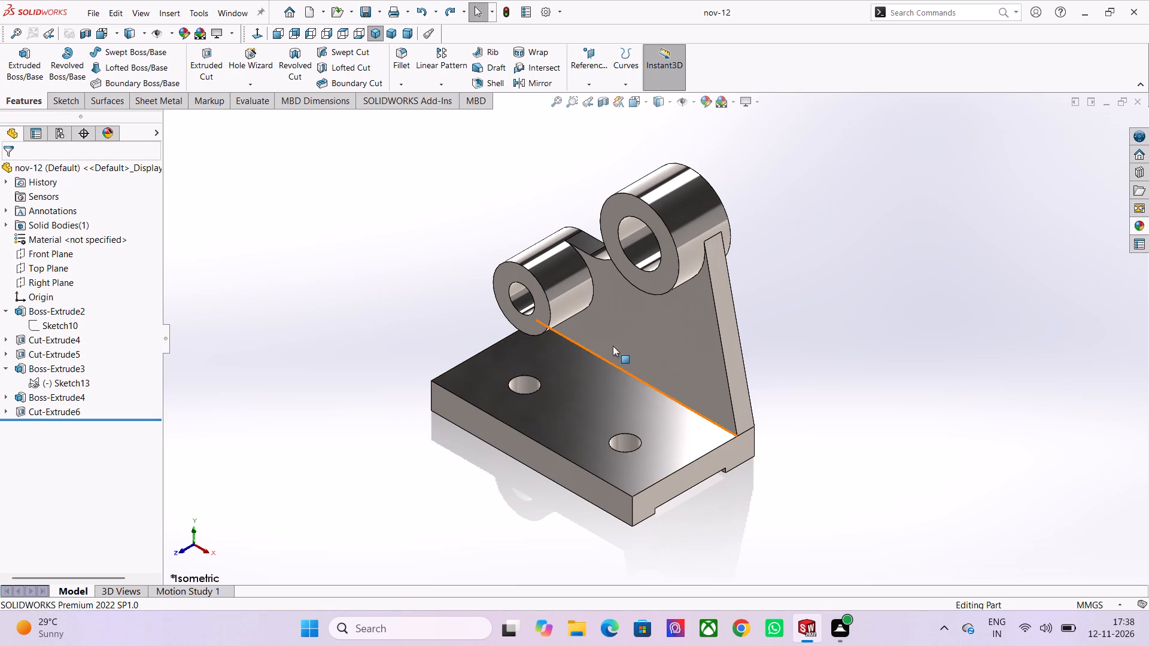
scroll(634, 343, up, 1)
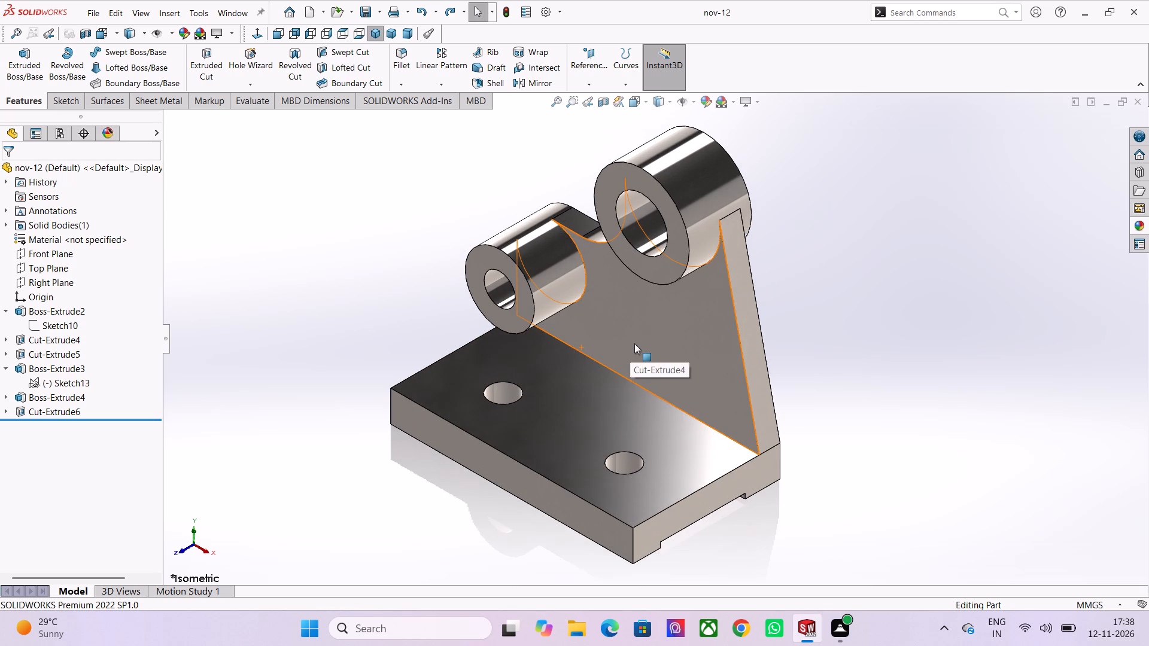